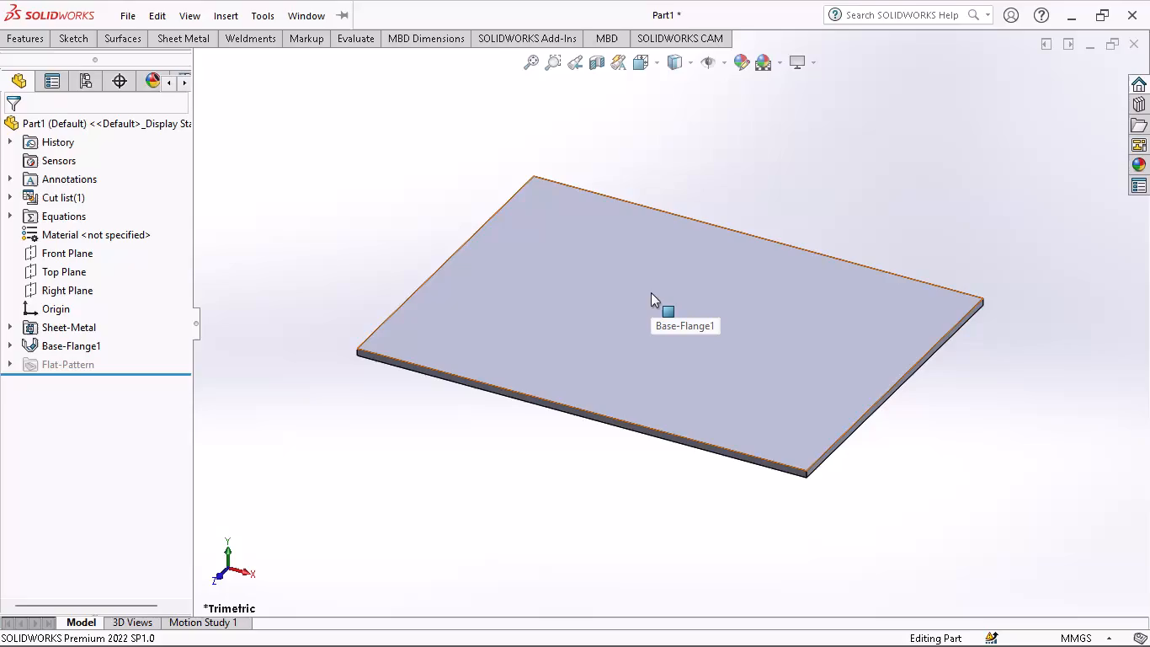
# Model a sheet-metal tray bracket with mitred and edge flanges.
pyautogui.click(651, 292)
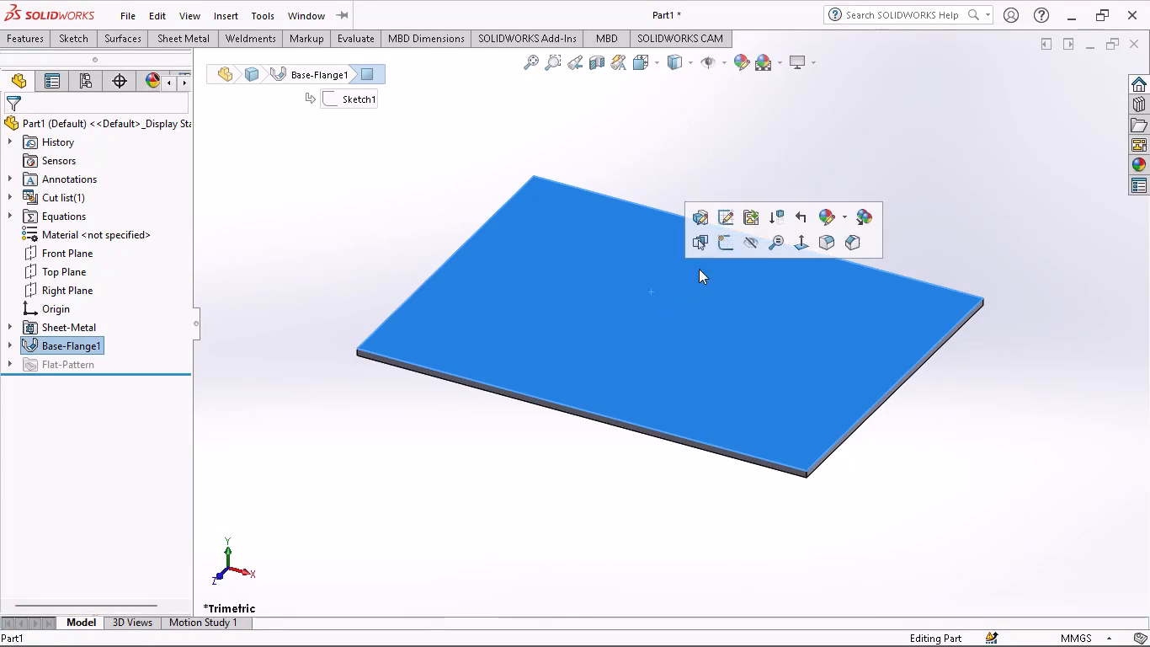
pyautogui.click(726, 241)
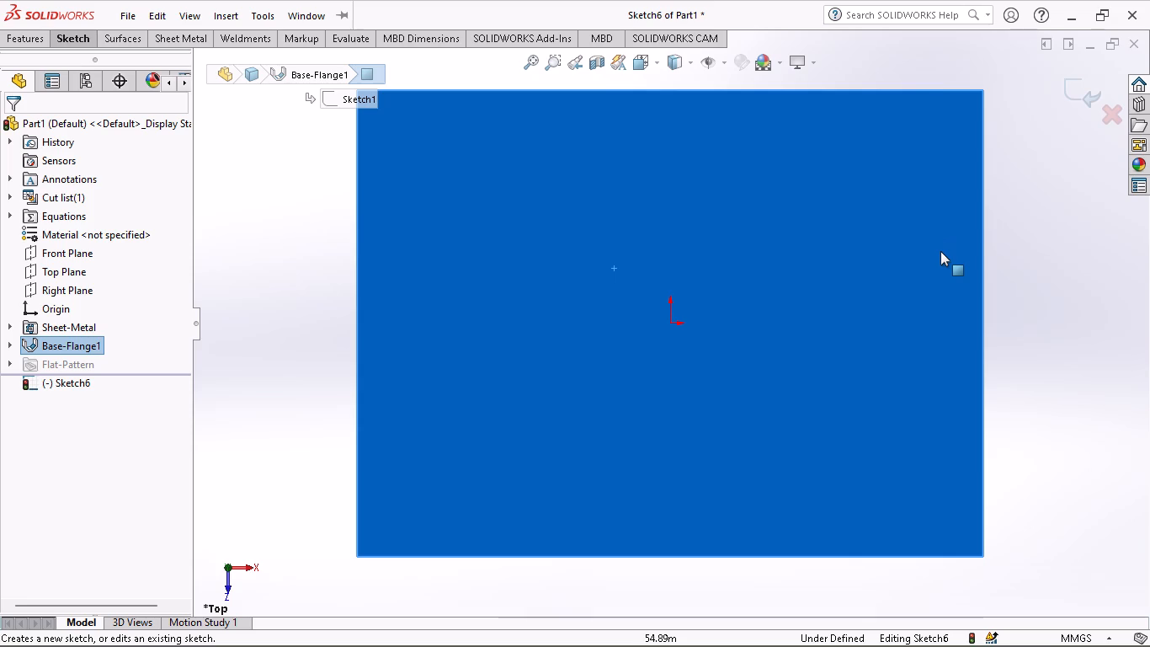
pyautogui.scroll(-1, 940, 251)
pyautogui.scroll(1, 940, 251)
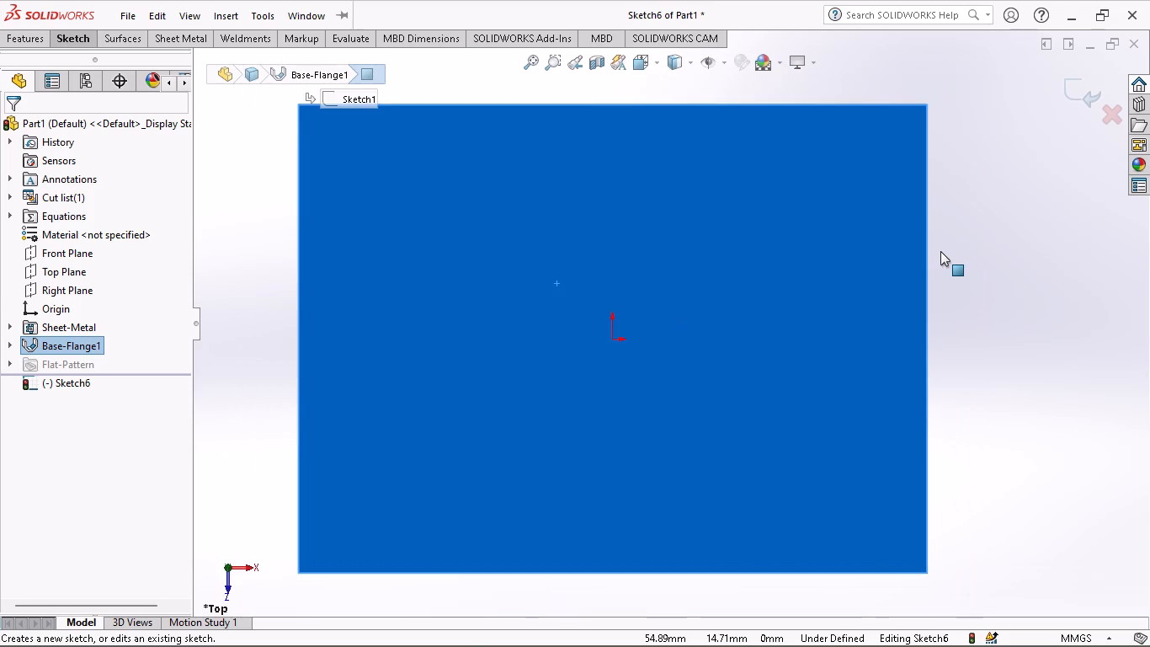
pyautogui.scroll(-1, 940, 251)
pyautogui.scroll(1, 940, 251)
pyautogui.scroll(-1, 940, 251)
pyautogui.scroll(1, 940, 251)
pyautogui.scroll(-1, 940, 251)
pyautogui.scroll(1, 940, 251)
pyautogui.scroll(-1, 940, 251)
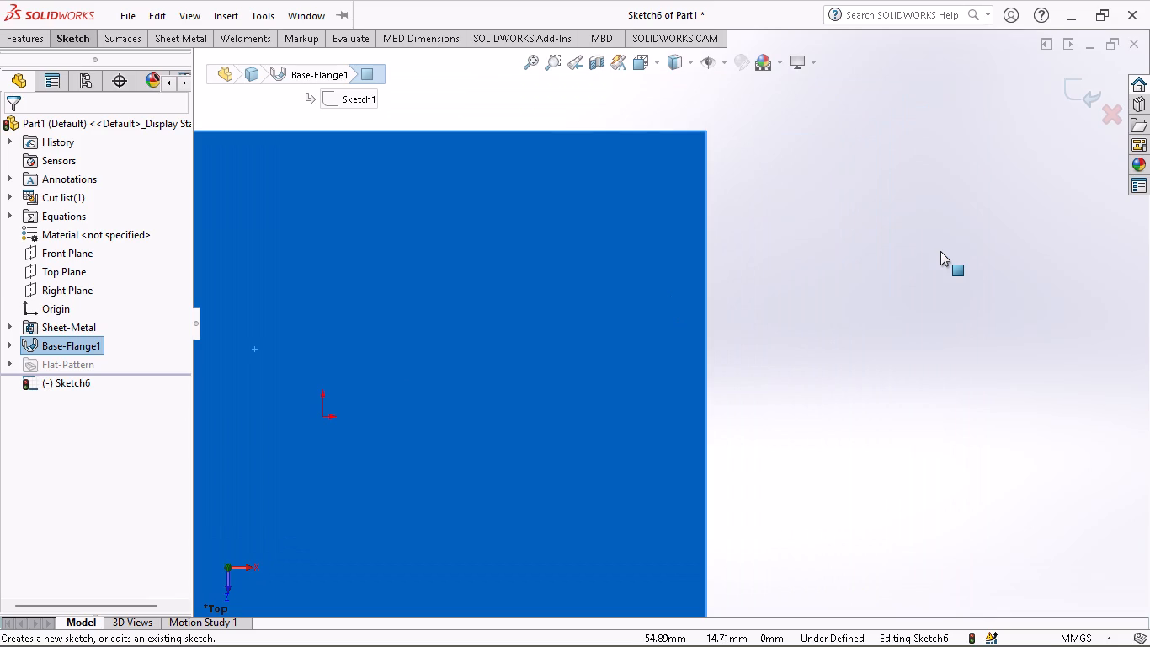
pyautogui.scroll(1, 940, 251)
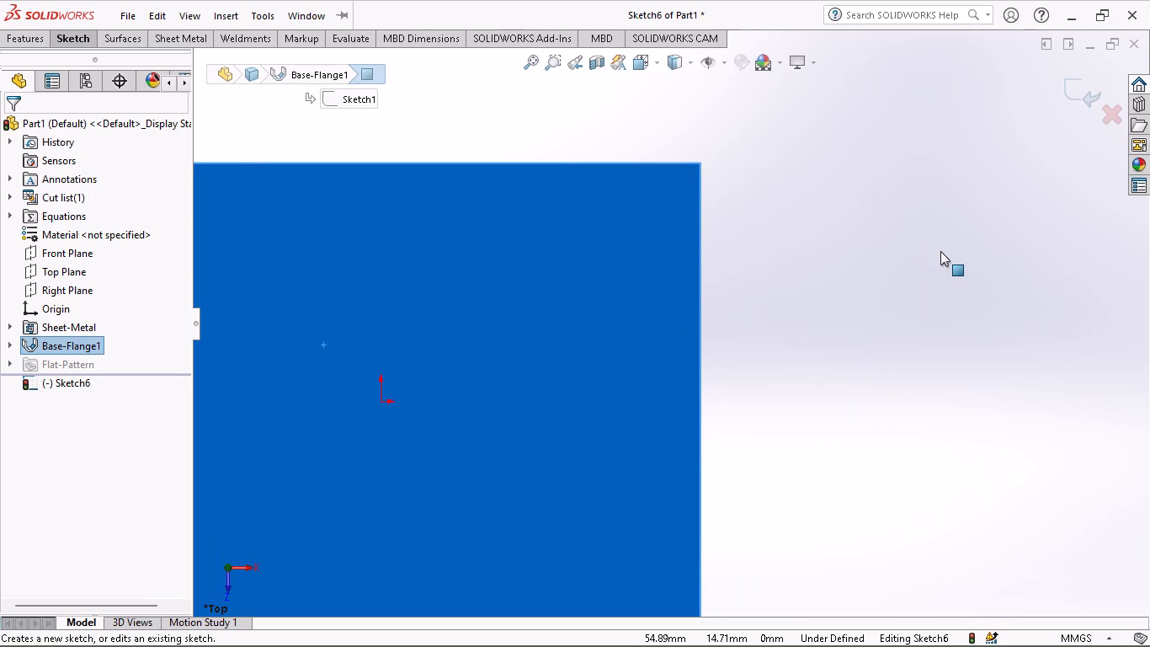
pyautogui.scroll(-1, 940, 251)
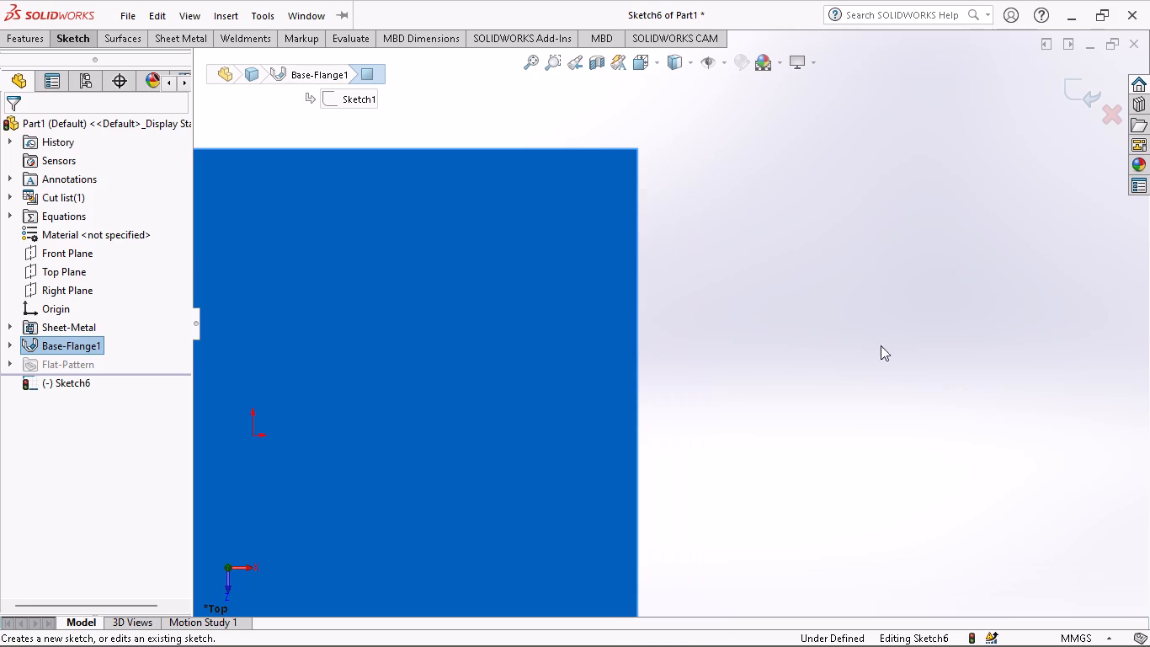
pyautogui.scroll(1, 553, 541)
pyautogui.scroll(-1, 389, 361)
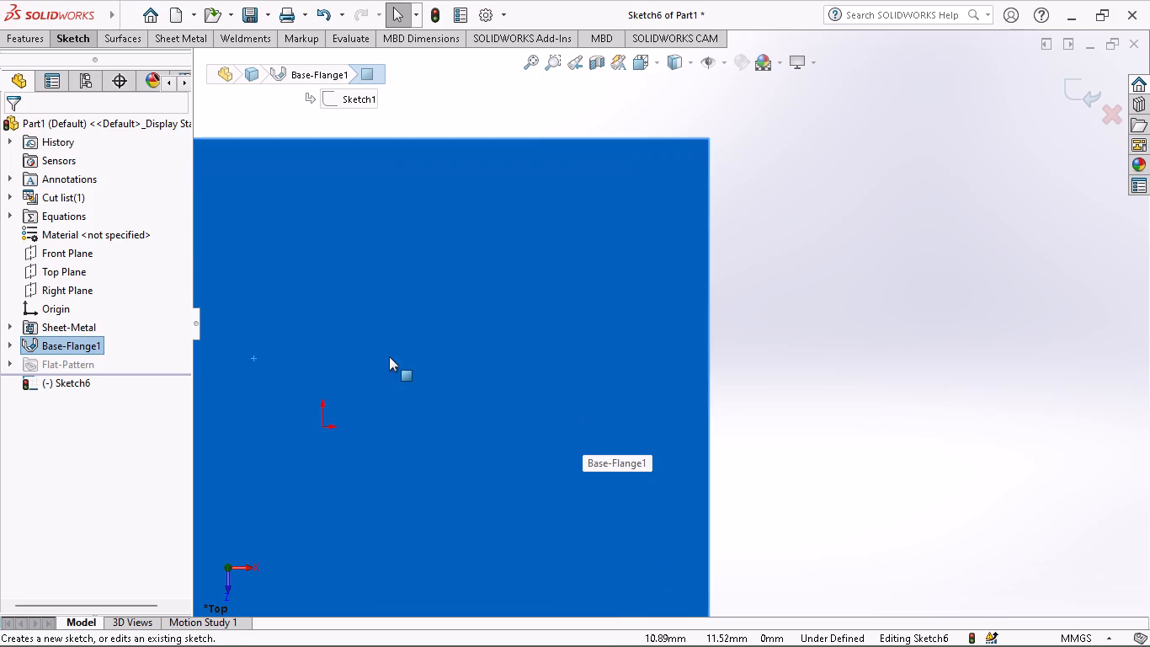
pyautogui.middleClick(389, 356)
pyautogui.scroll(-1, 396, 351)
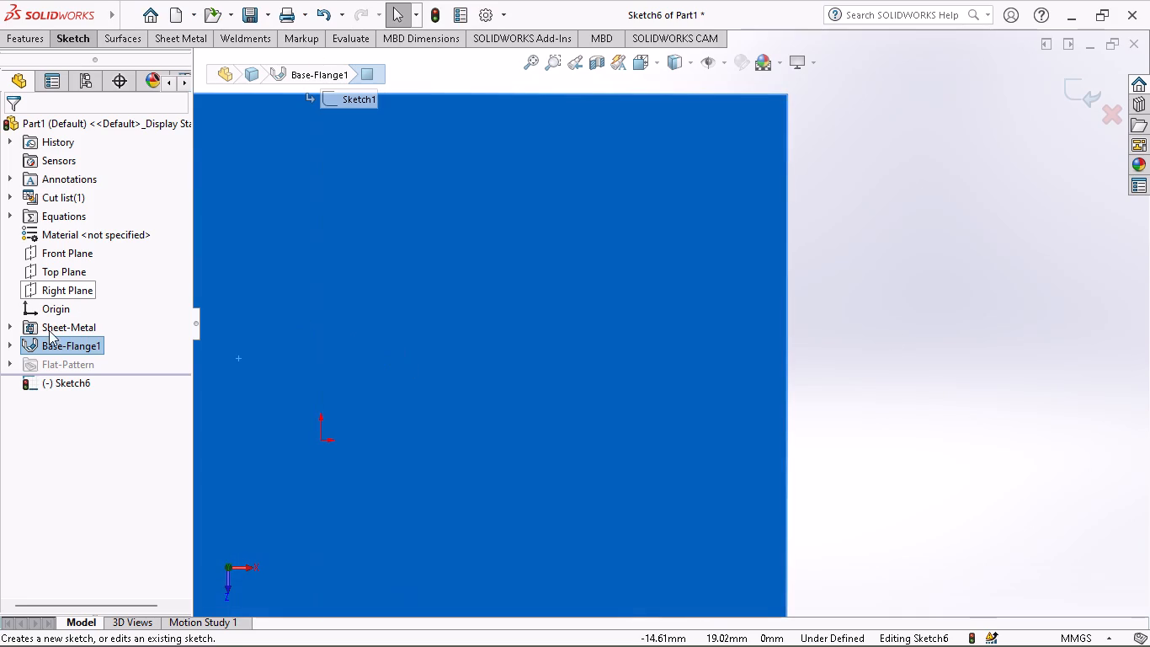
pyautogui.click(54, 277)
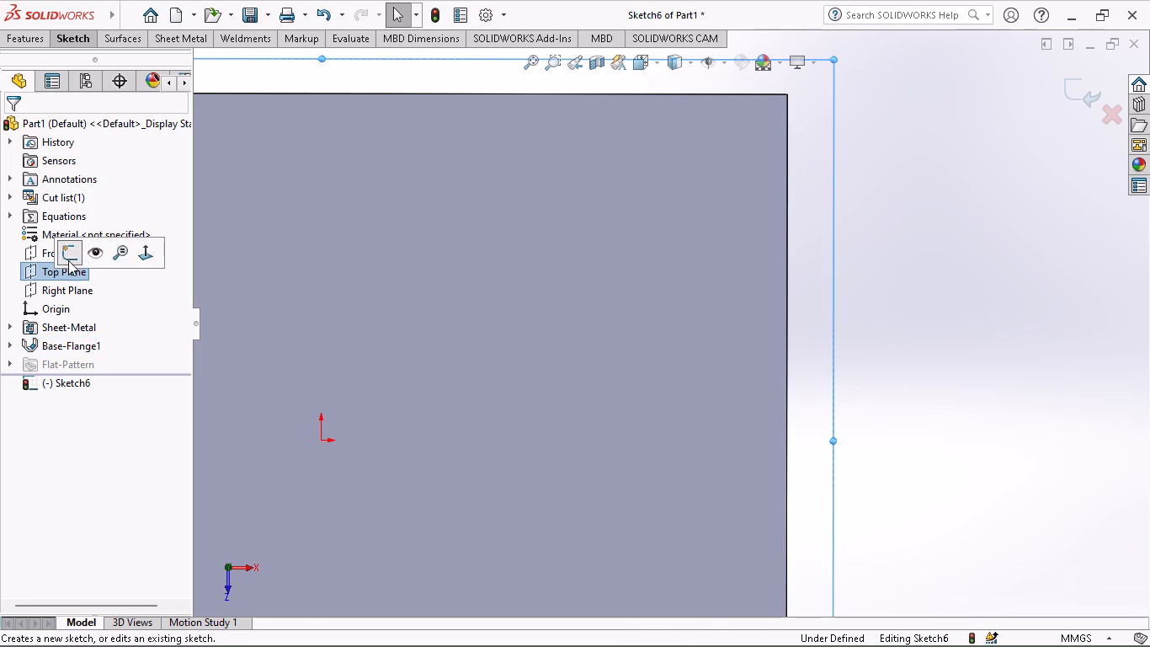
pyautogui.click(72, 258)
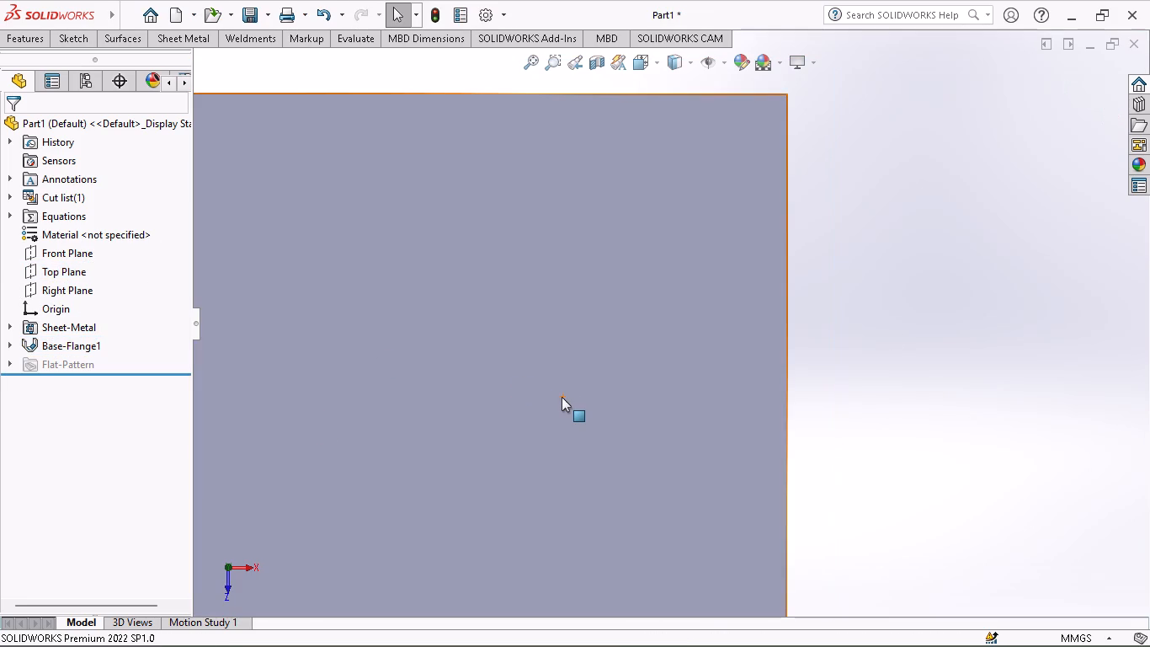
# Sketch a corner rectangle about 10 by 24 mm on the plate's top face, starting on the back edge near its left end.
pyautogui.keyDown('ctrl'); pyautogui.scroll(5, 507, 328); pyautogui.keyUp('ctrl')
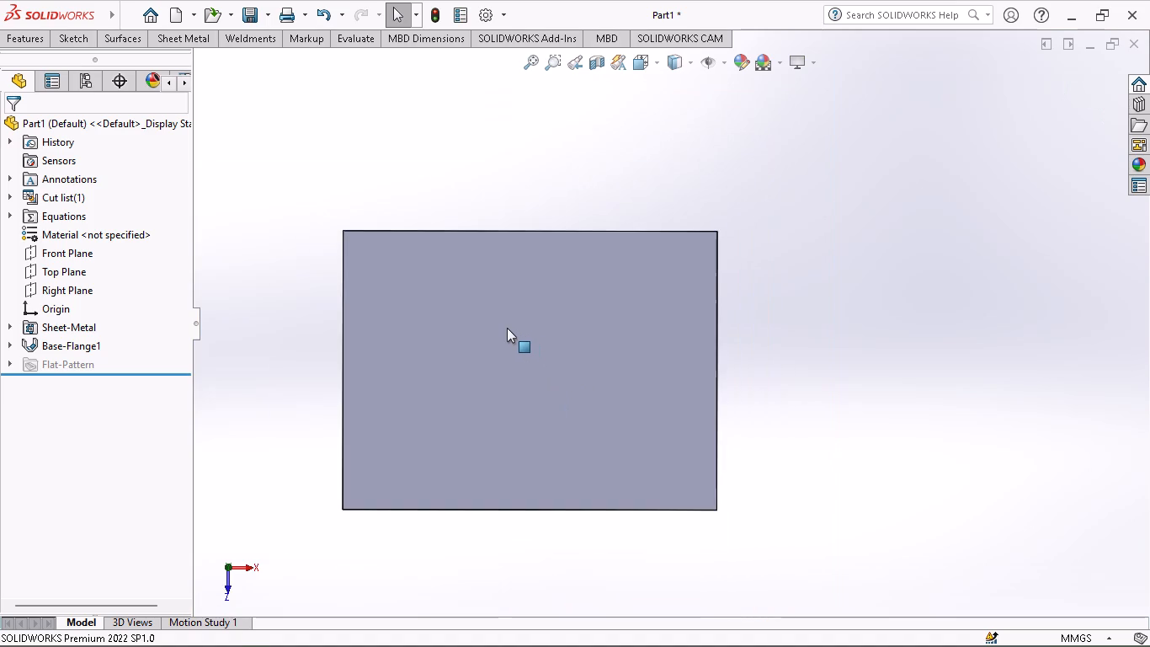
pyautogui.keyDown('ctrl'); pyautogui.scroll(-4, 547, 337); pyautogui.keyUp('ctrl')
pyautogui.keyDown('ctrl'); pyautogui.scroll(2, 547, 337); pyautogui.keyUp('ctrl')
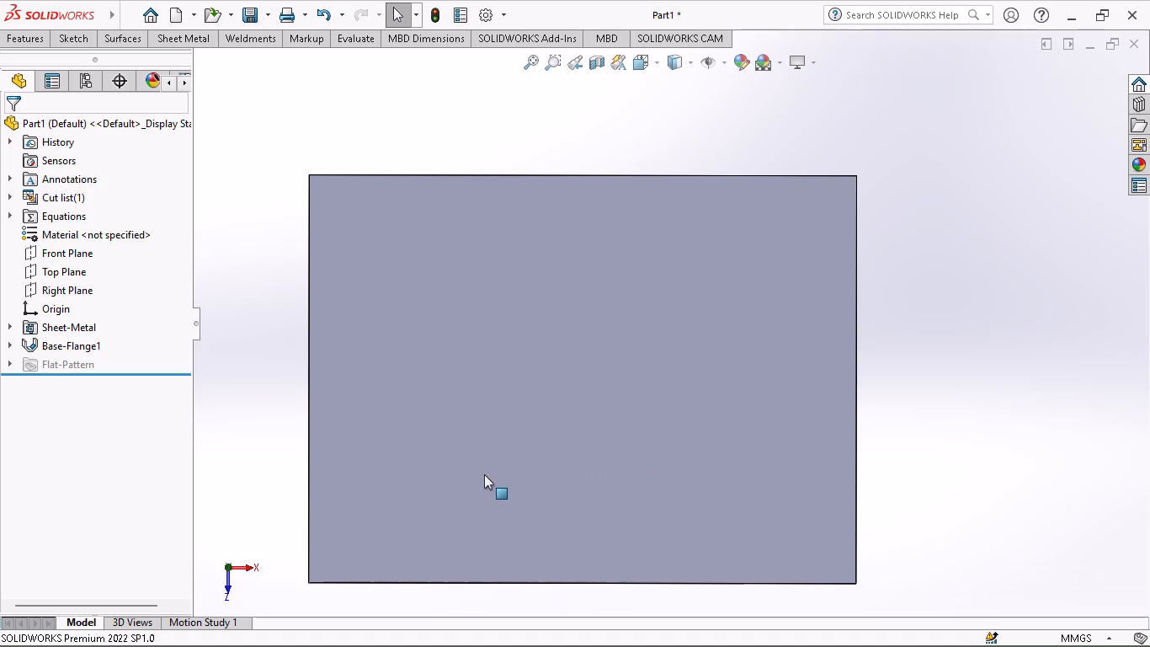
pyautogui.click(76, 40)
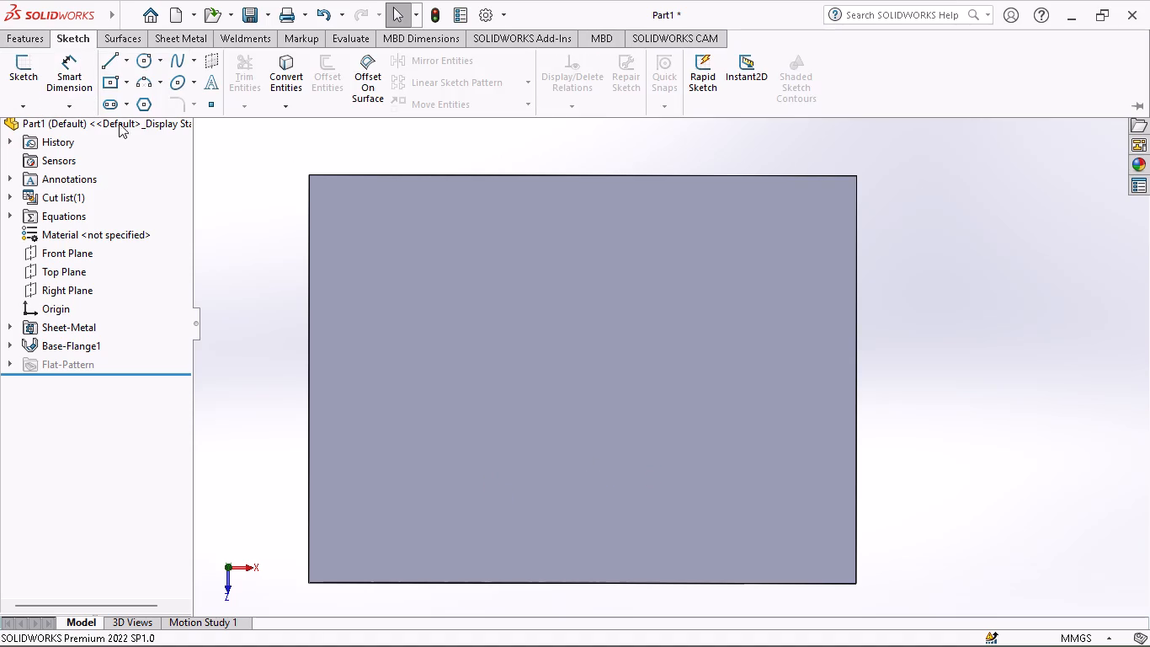
pyautogui.click(125, 85)
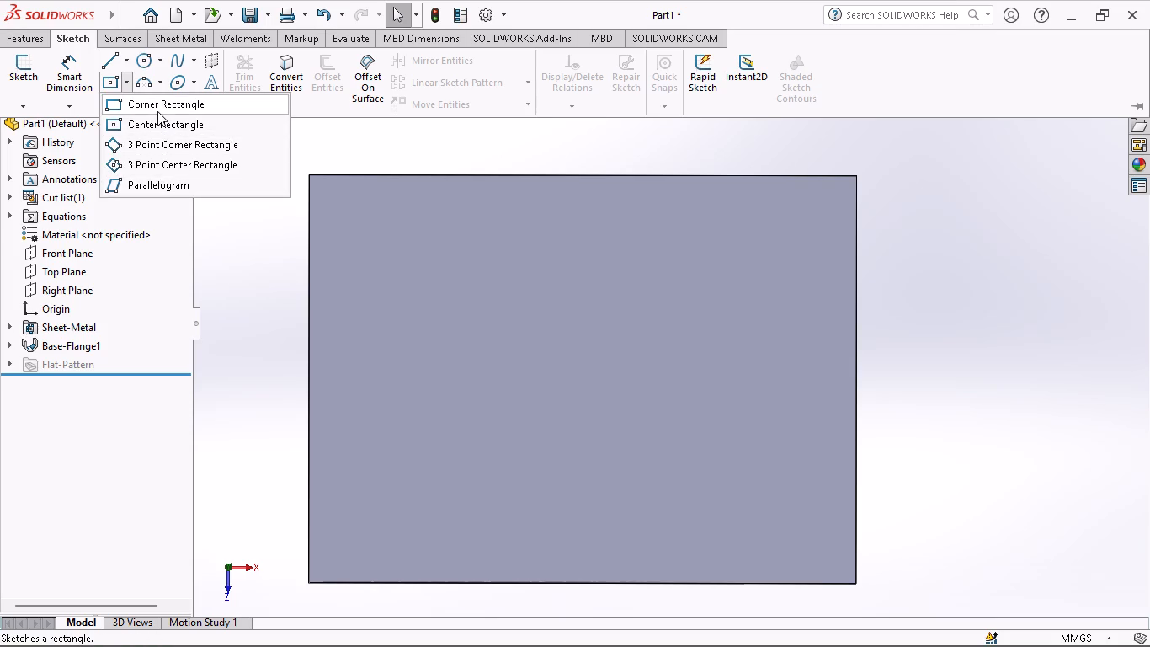
pyautogui.click(157, 111)
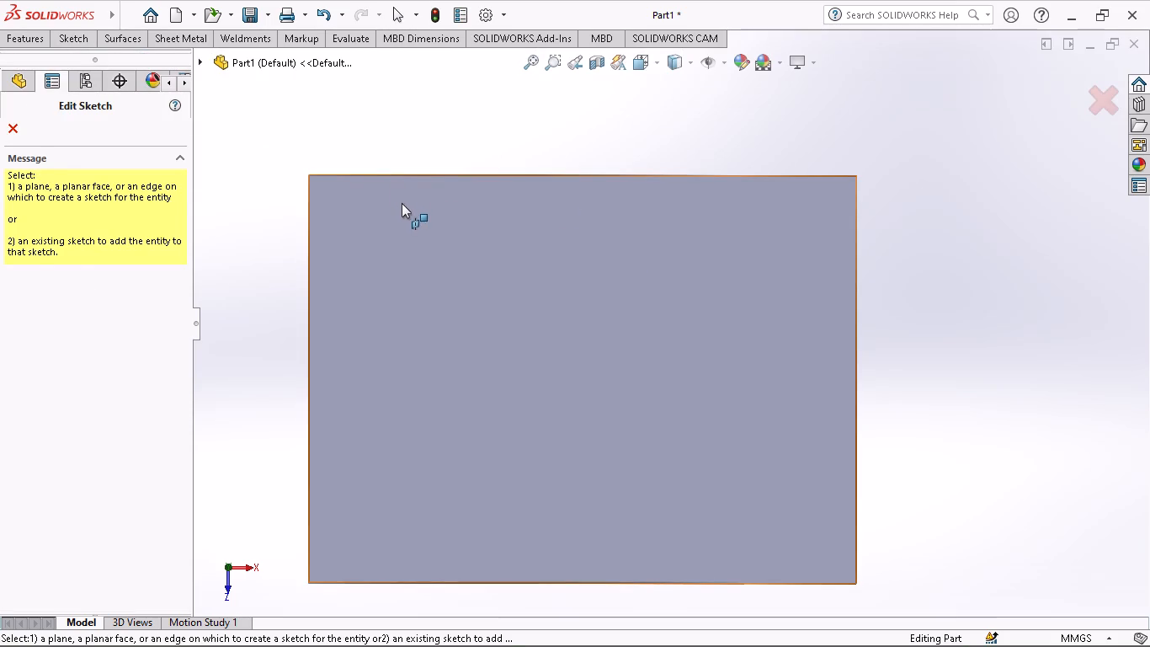
pyautogui.click(402, 203)
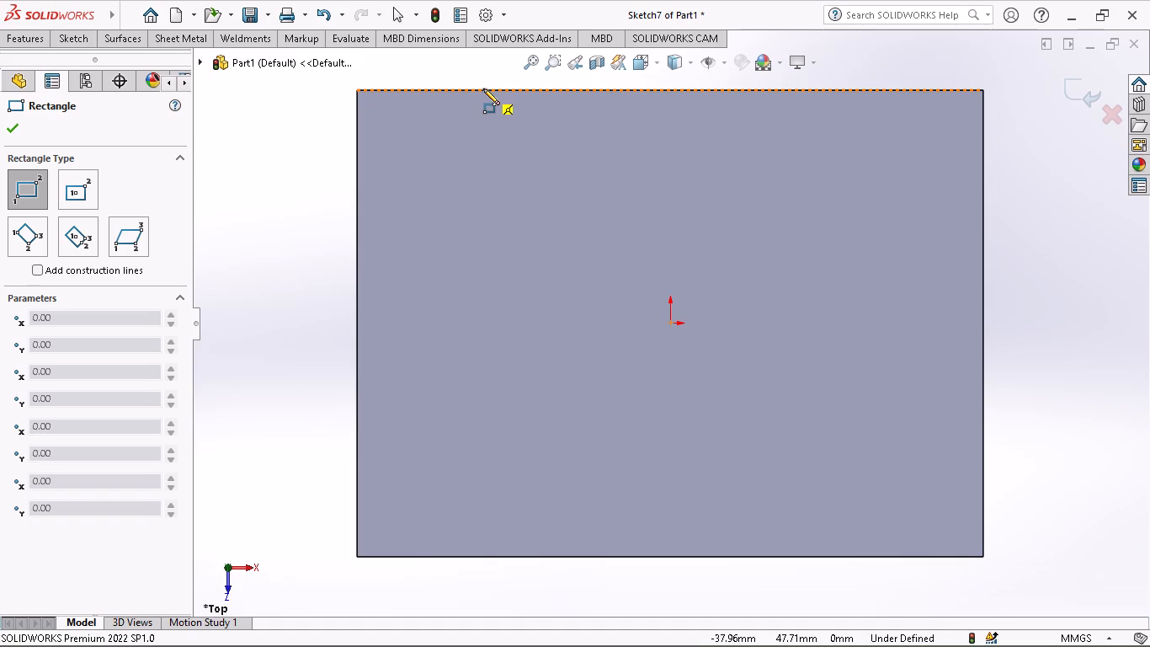
pyautogui.click(483, 88)
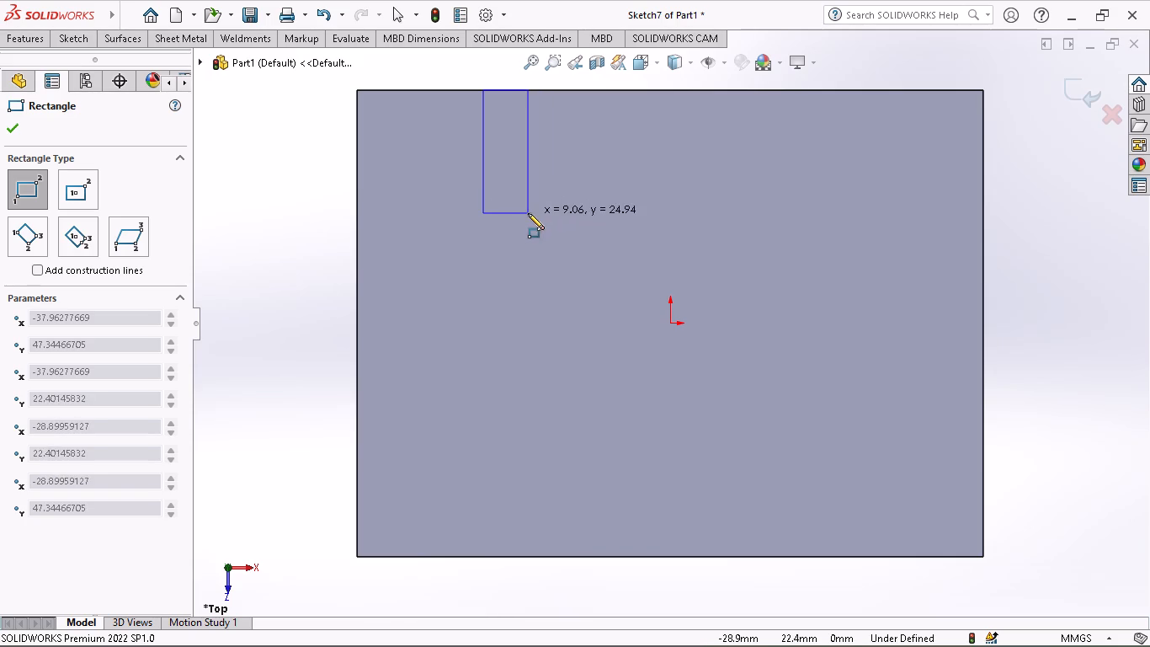
pyautogui.click(534, 211)
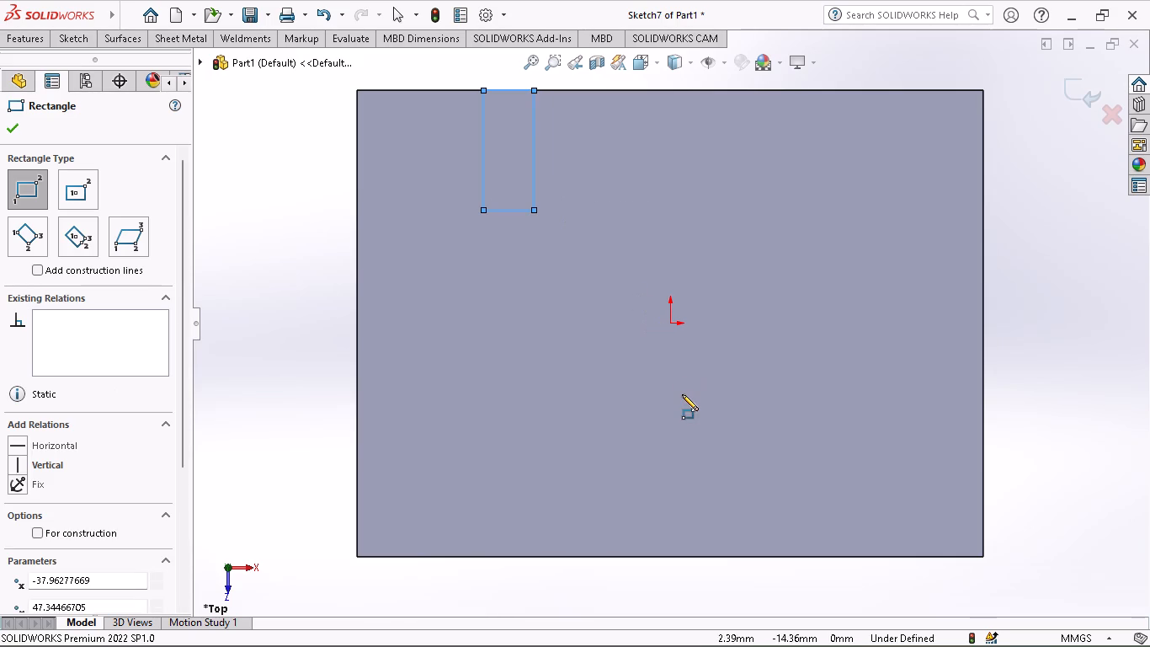
# Sketch two circles centred on the midpoints of the front and back edges, with radii of about 13.5 mm and 12 mm respectively.
pyautogui.click(63, 35)
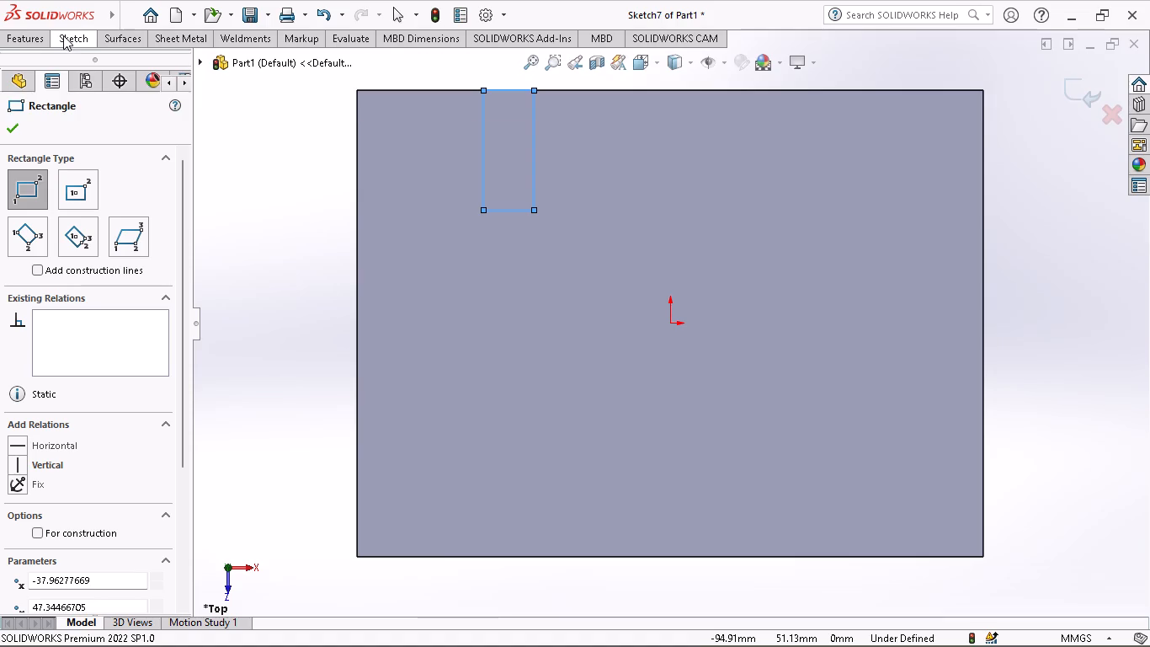
pyautogui.click(136, 61)
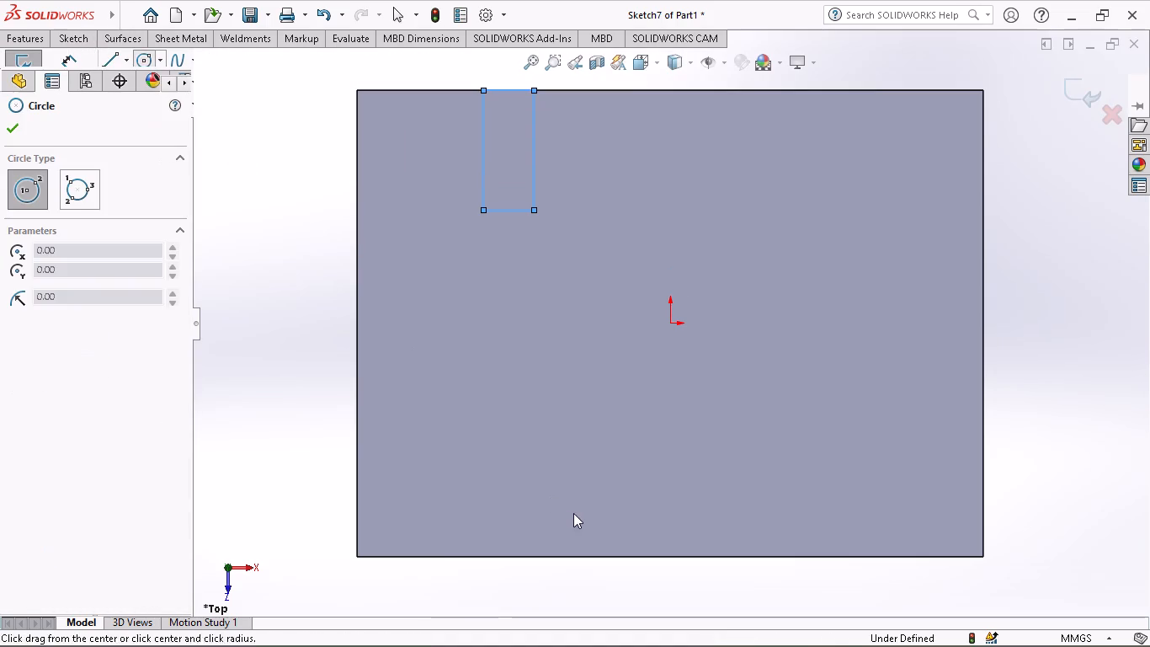
pyautogui.click(666, 558)
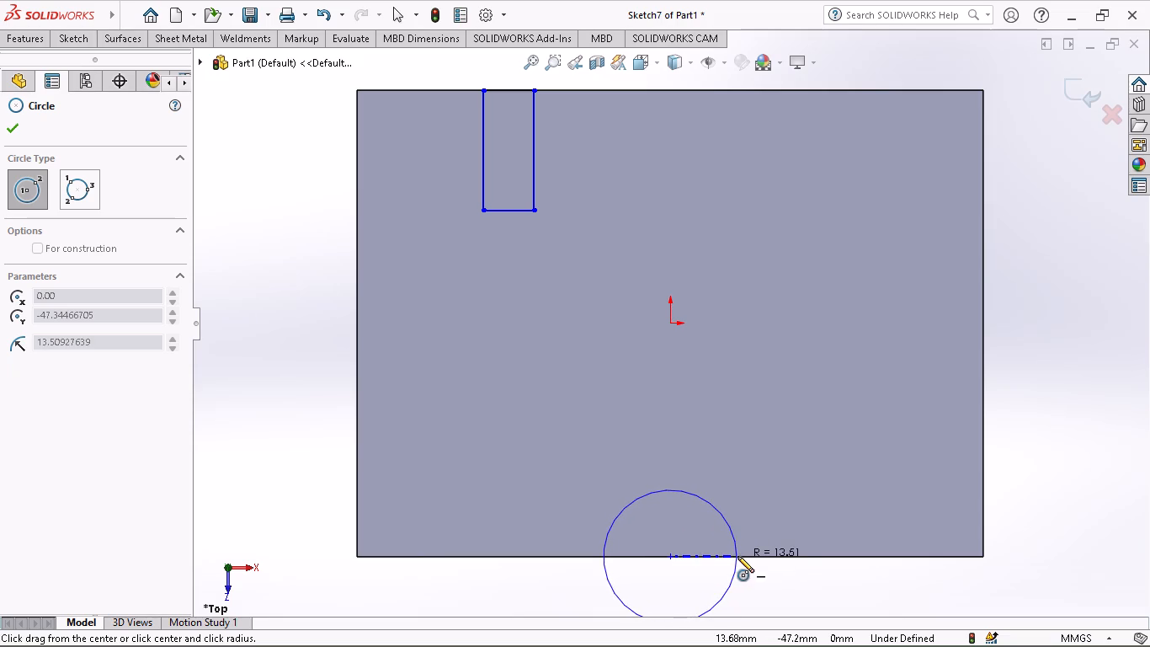
pyautogui.click(737, 556)
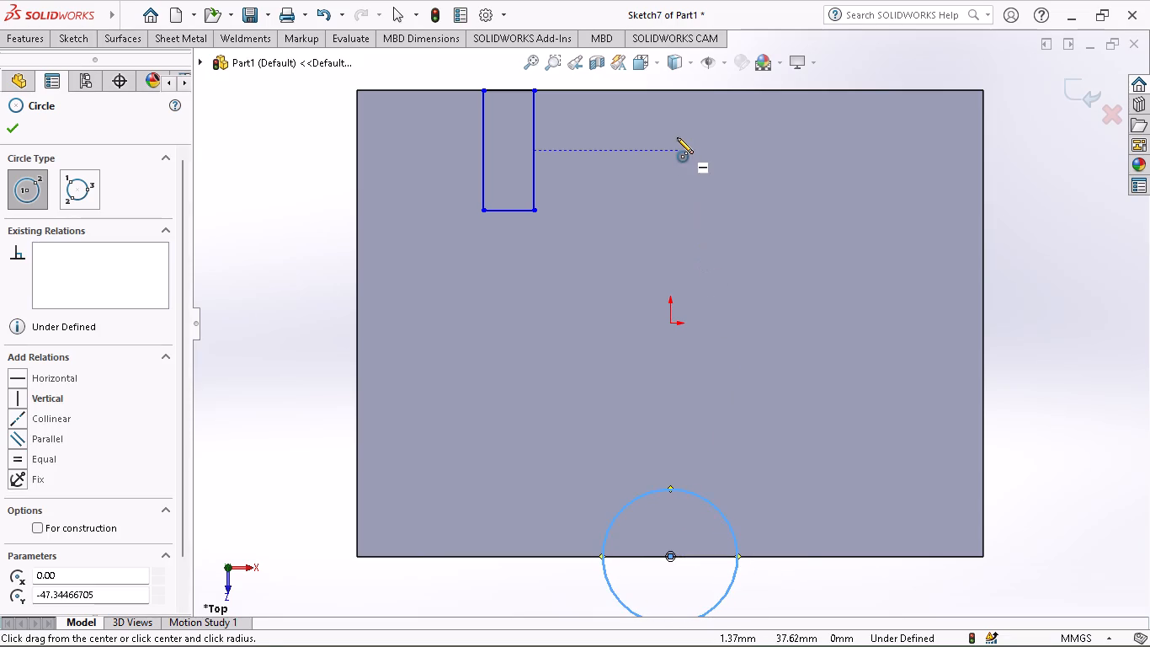
pyautogui.click(669, 91)
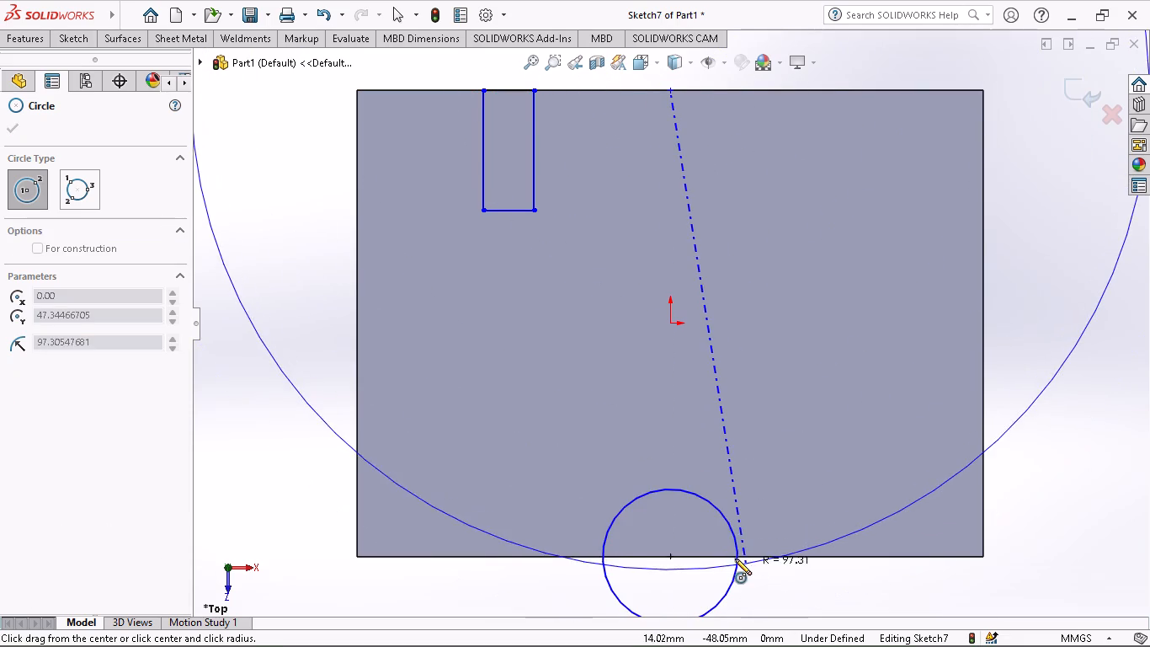
pyautogui.click(730, 89)
pyautogui.rightClick(763, 189)
pyautogui.click(785, 195)
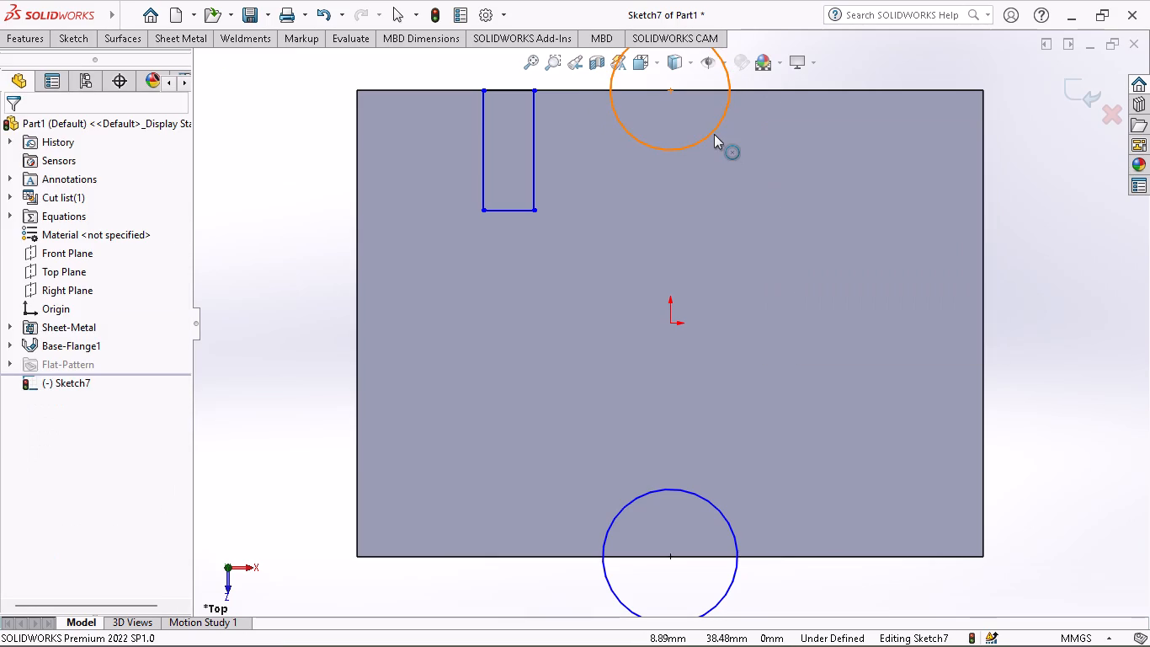
# Apply an Equal relation between the two edge circles.
pyautogui.click(714, 134)
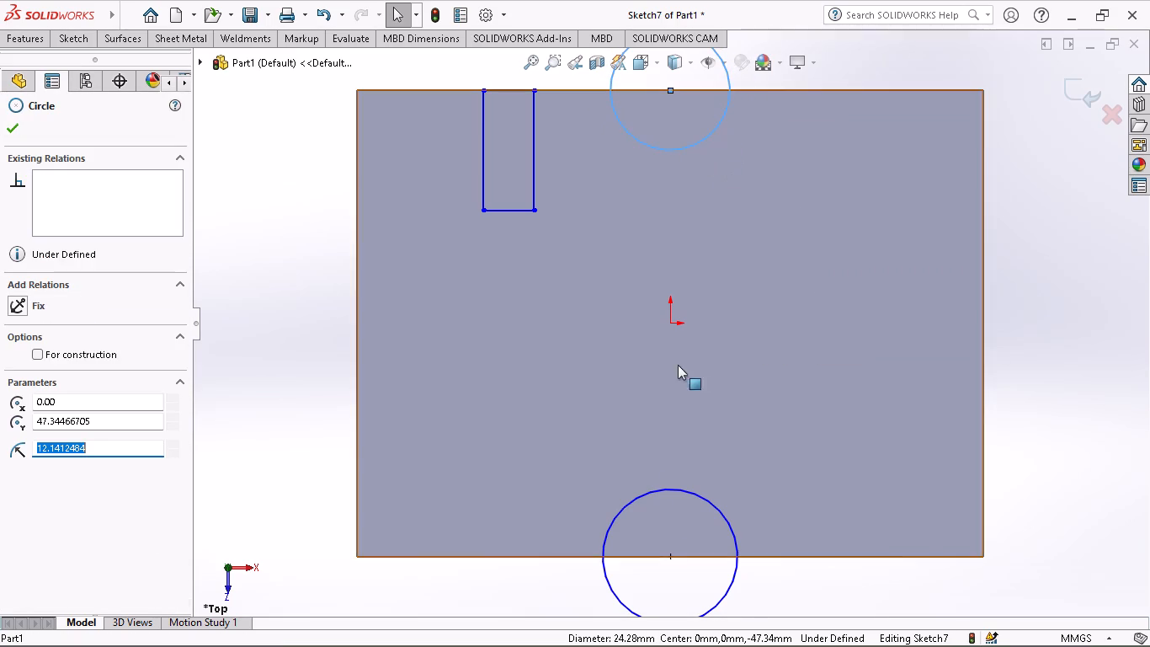
pyautogui.keyDown('shift'); pyautogui.click(735, 532); pyautogui.keyUp('shift')
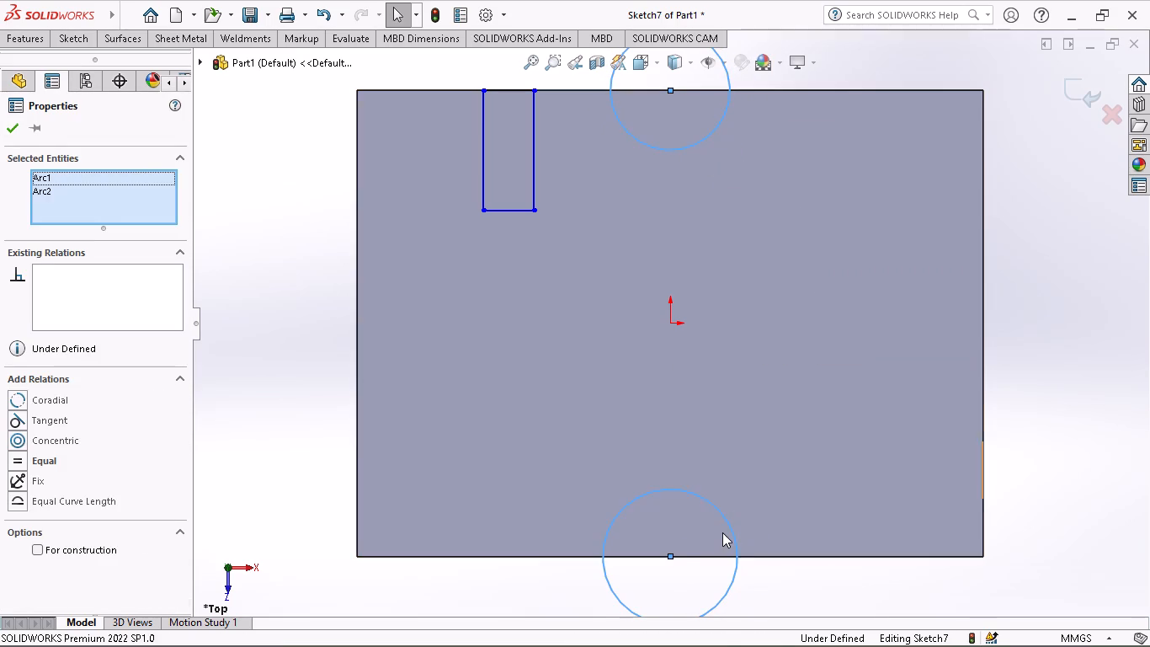
pyautogui.click(65, 460)
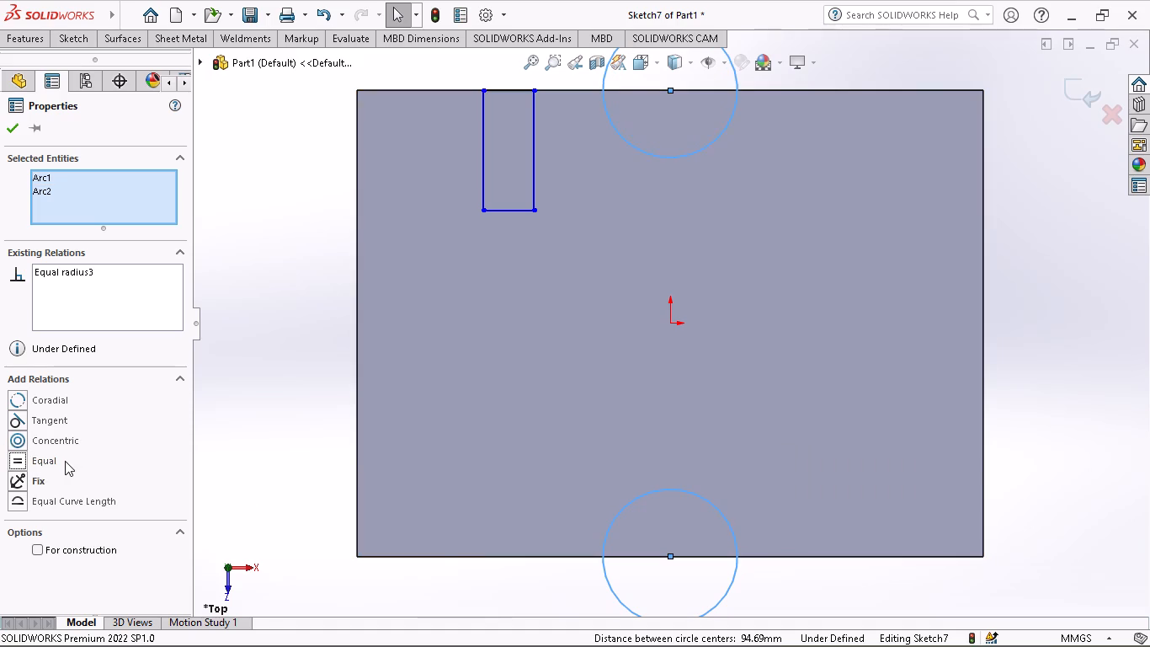
pyautogui.click(10, 126)
# Cut the rectangle and both circles through the plate with a blind Extruded Cut, 11 mm in Direction 1 and 37 mm in Direction 2.
pyautogui.click(25, 35)
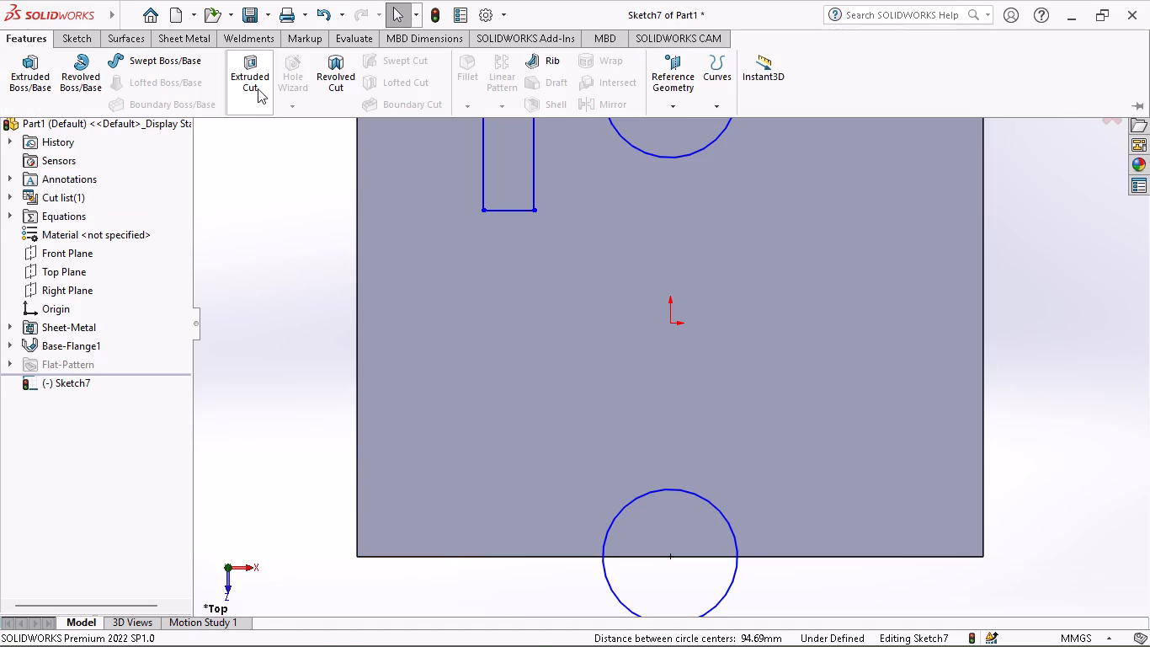
pyautogui.click(260, 84)
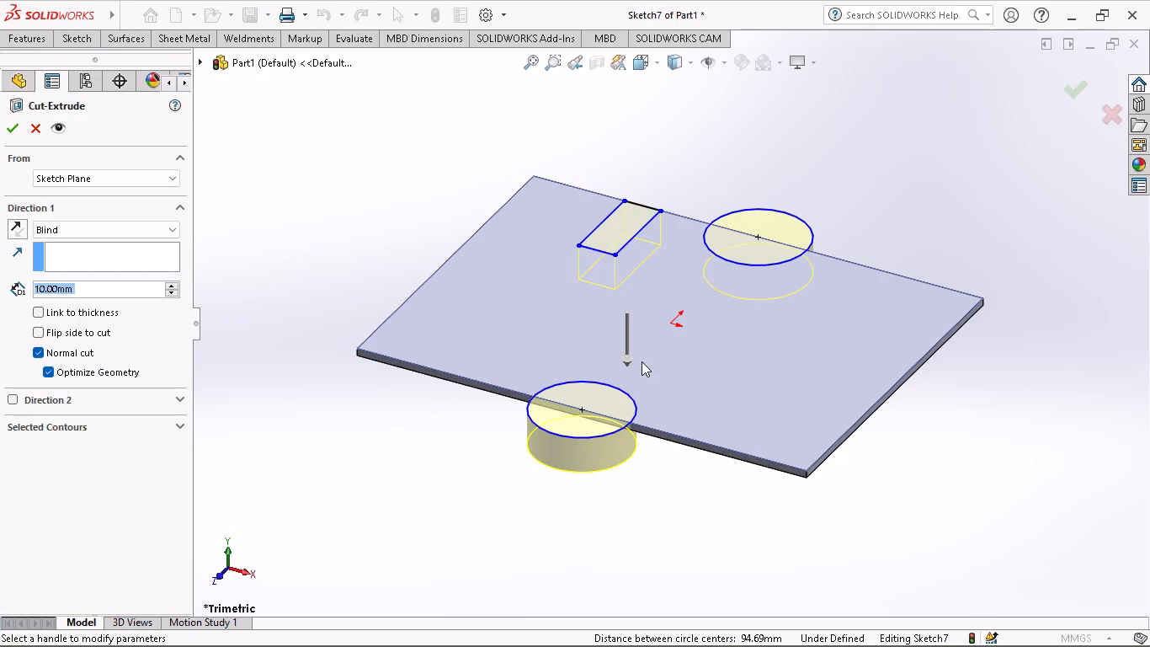
pyautogui.moveTo(634, 362); pyautogui.dragTo(635, 293)
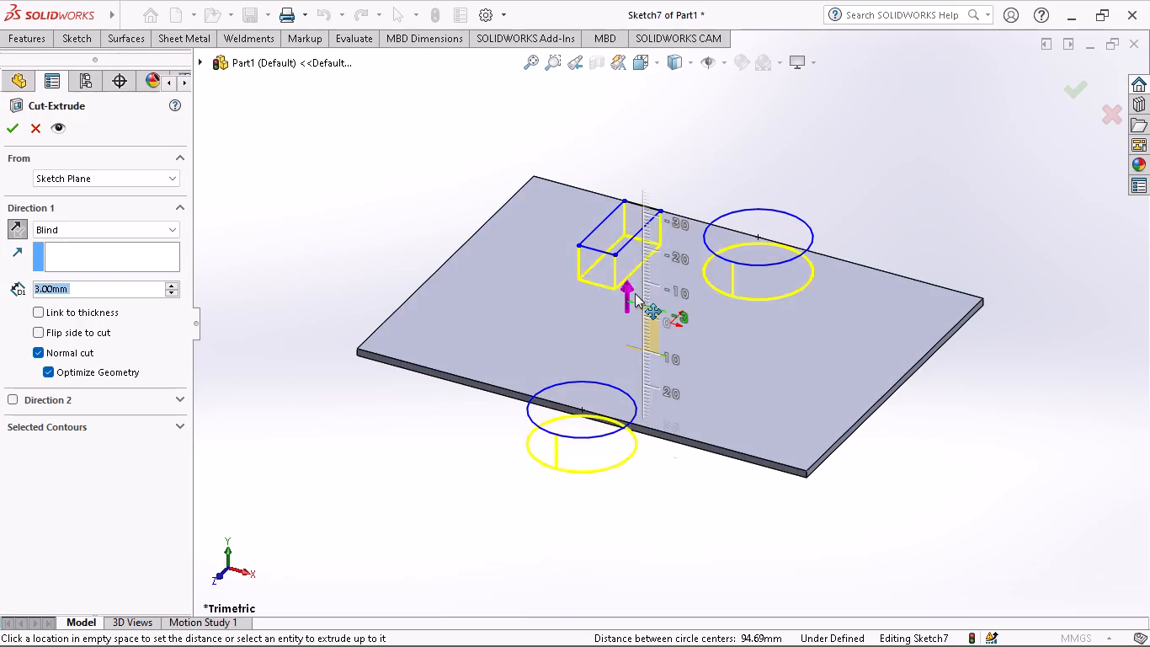
pyautogui.moveTo(635, 293); pyautogui.dragTo(635, 274)
pyautogui.moveTo(624, 369); pyautogui.dragTo(620, 438)
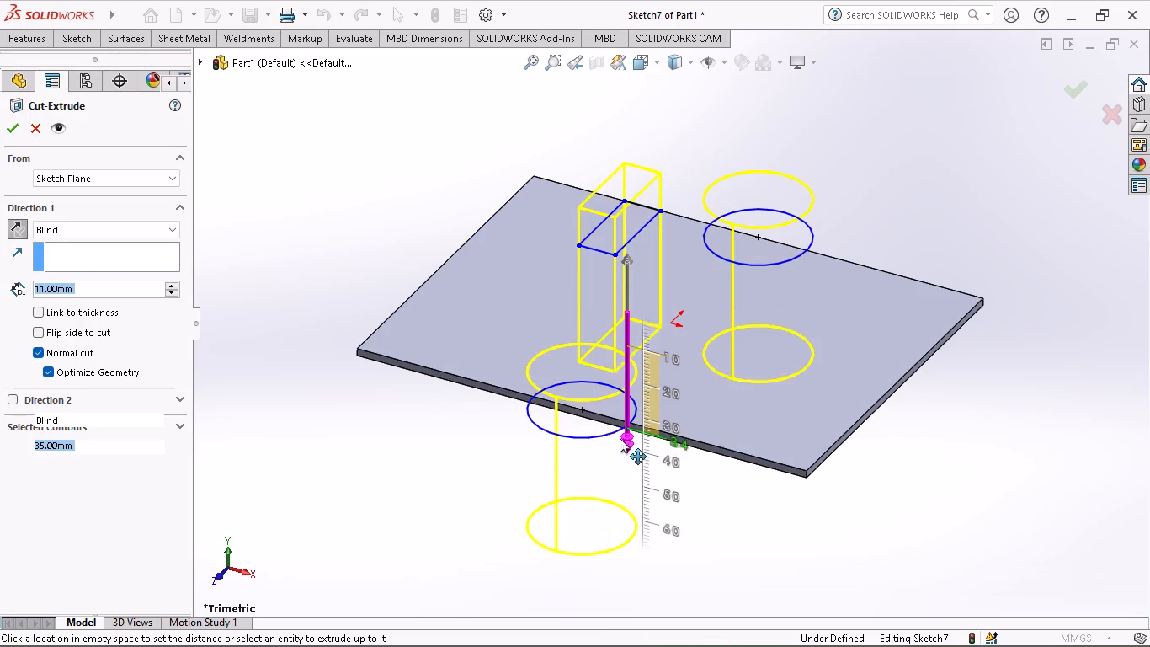
pyautogui.moveTo(620, 438); pyautogui.dragTo(620, 439)
pyautogui.moveTo(370, 350); pyautogui.dragTo(350, 396, button='middle')
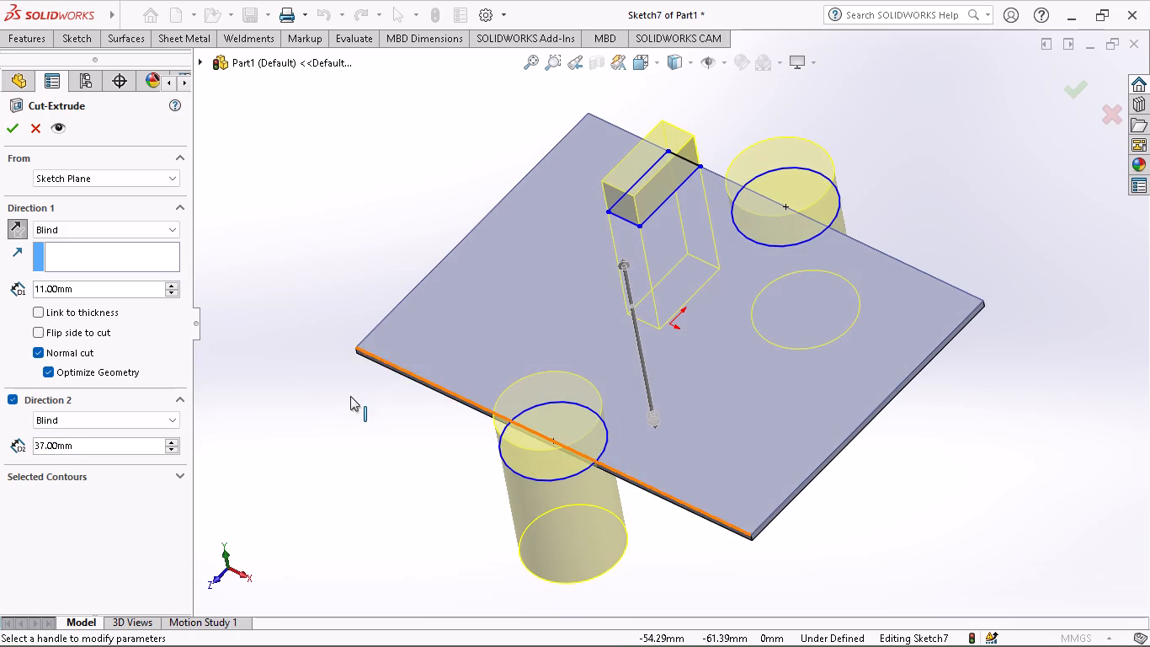
pyautogui.click(21, 133)
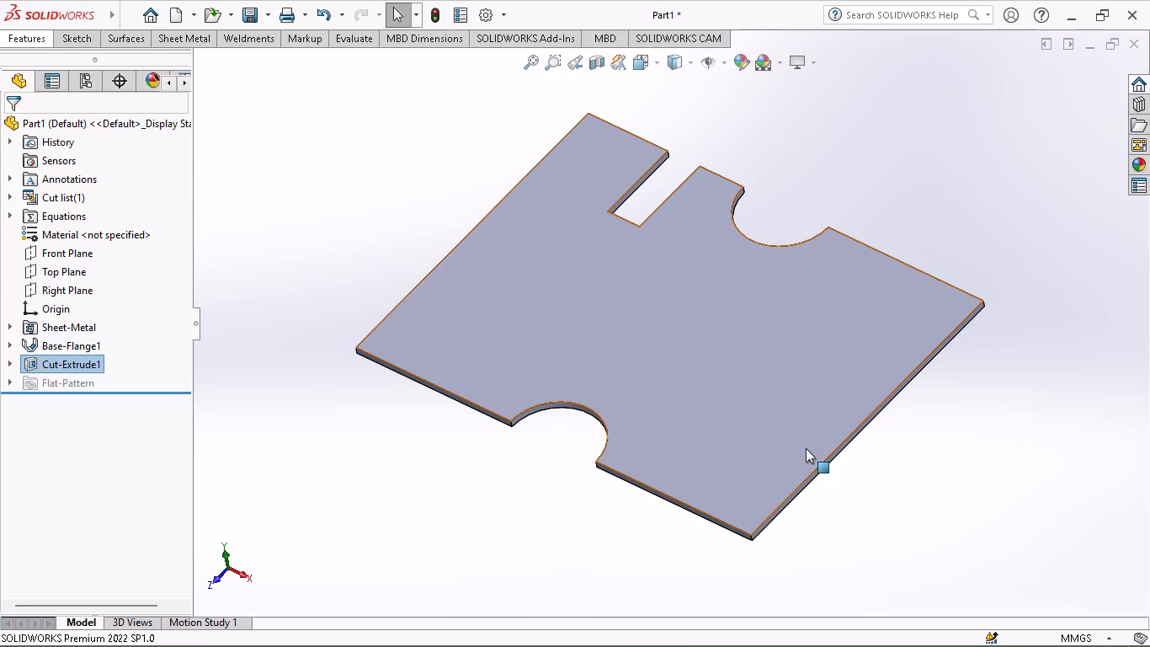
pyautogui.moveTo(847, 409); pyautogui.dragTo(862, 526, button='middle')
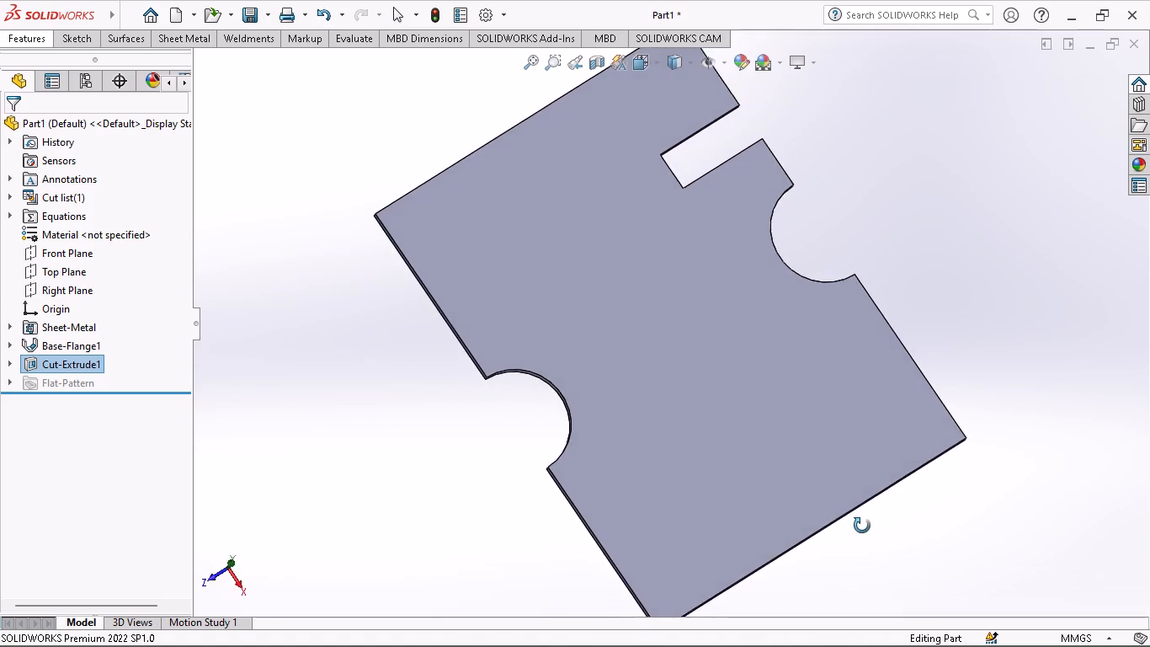
# Examine the slot and the two semicircular notches cut into the plate from several angles.
pyautogui.moveTo(862, 526); pyautogui.dragTo(843, 441, button='middle')
pyautogui.scroll(-1, 839, 449)
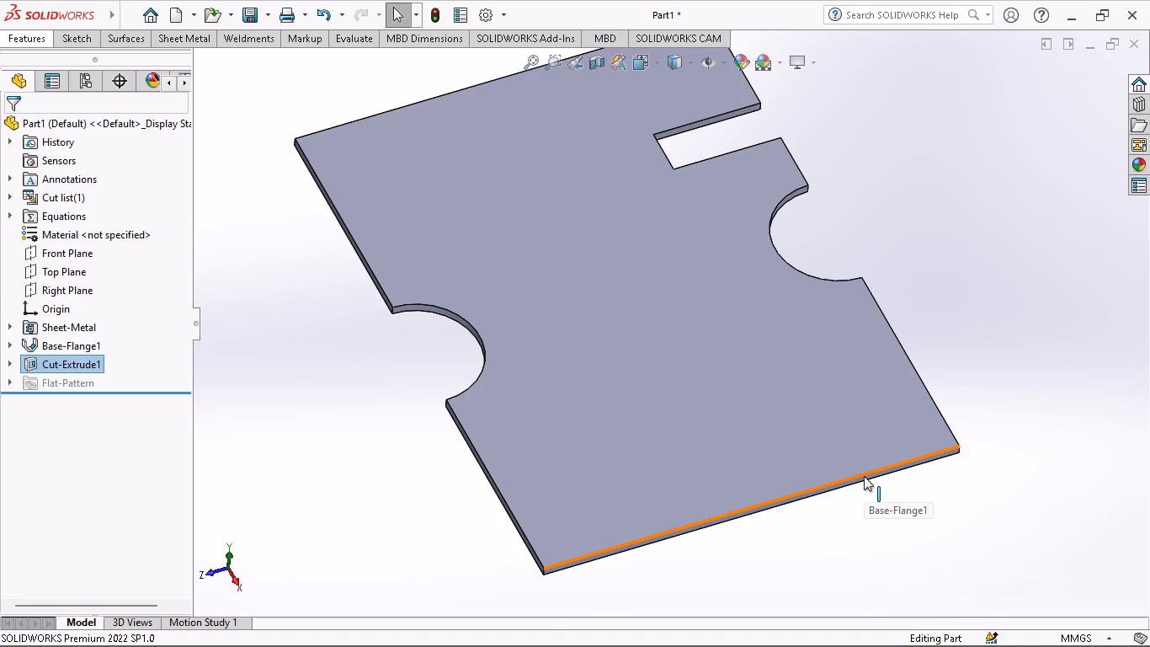
pyautogui.moveTo(660, 349); pyautogui.dragTo(711, 346, button='middle')
pyautogui.scroll(1, 753, 388)
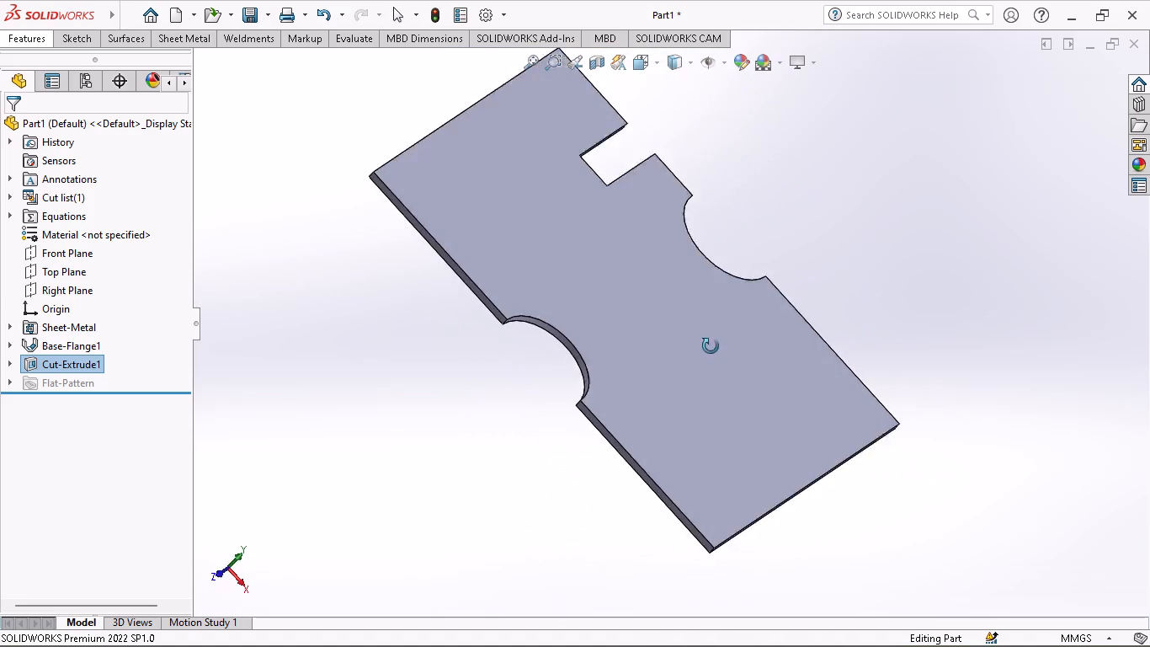
pyautogui.moveTo(711, 346); pyautogui.dragTo(713, 354, button='middle')
pyautogui.moveTo(658, 246); pyautogui.dragTo(591, 193, button='middle')
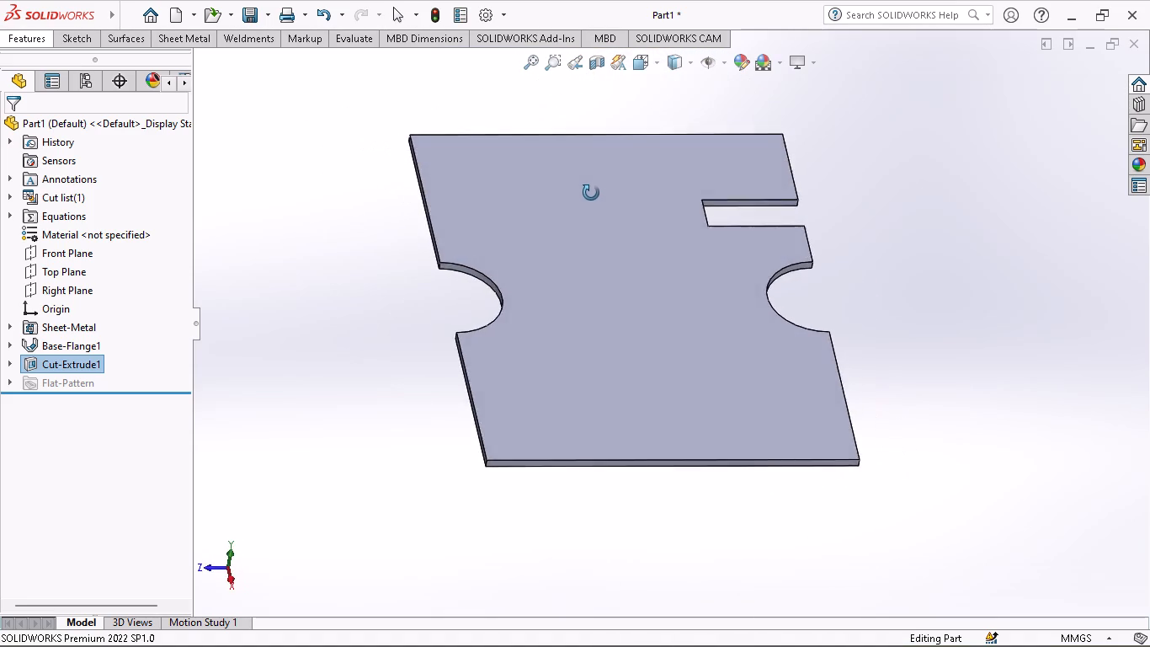
pyautogui.moveTo(591, 193); pyautogui.dragTo(589, 182, button='middle')
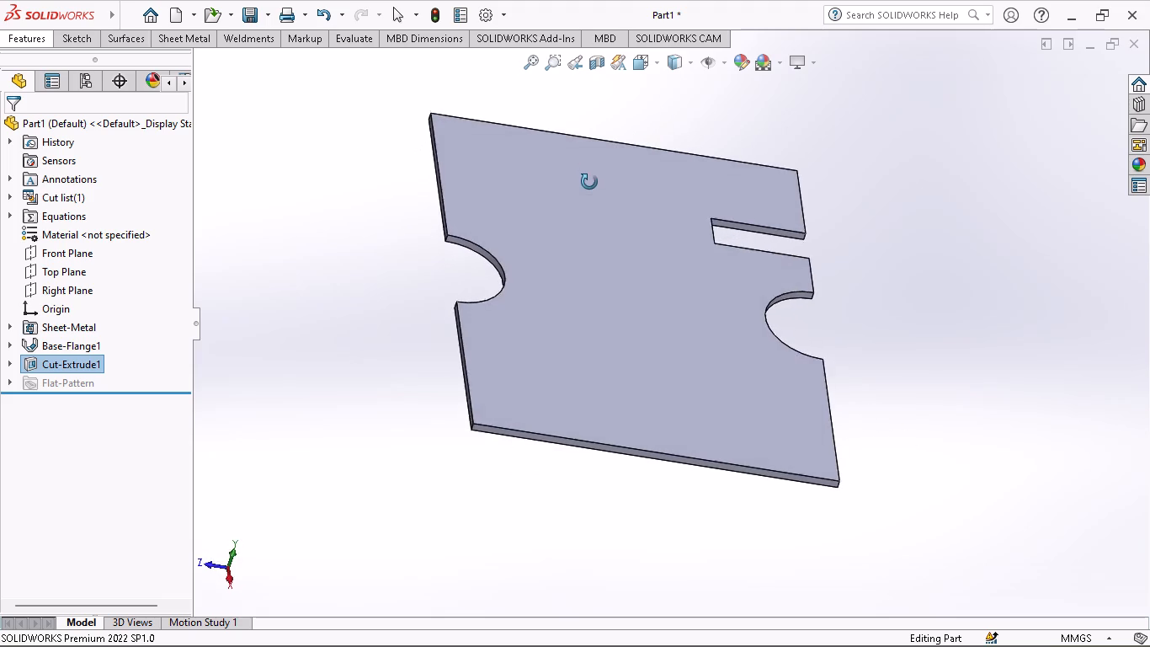
pyautogui.moveTo(589, 182); pyautogui.dragTo(589, 183, button='middle')
pyautogui.moveTo(588, 168); pyautogui.dragTo(588, 185, button='middle')
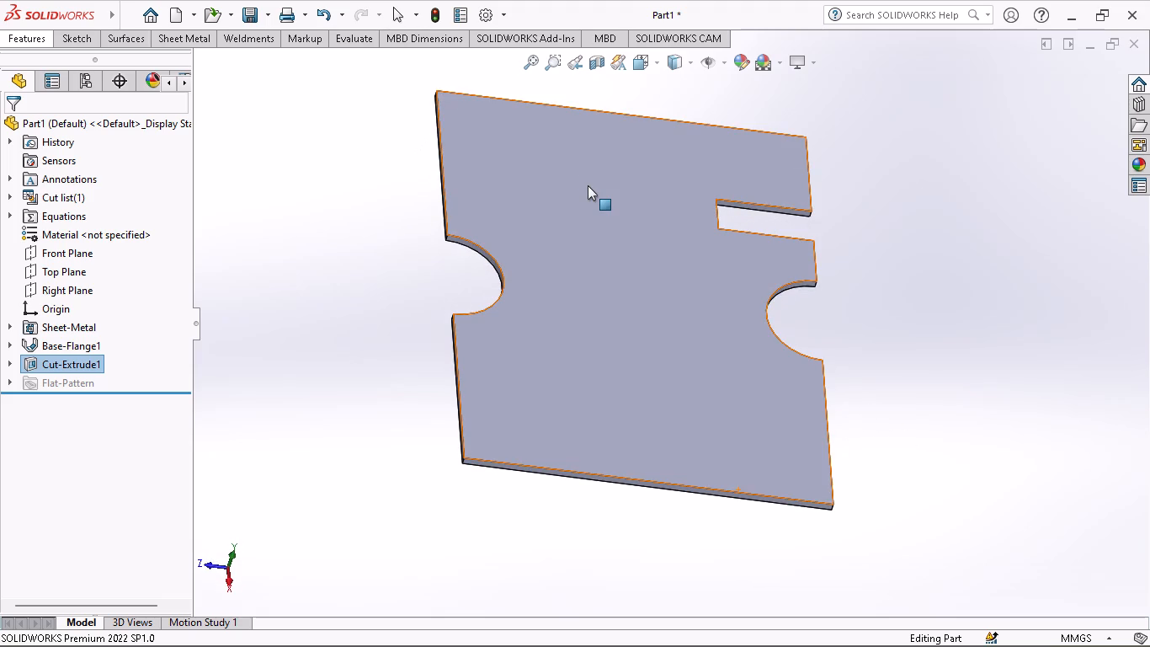
pyautogui.keyDown('ctrl'); pyautogui.scroll(2, 593, 185); pyautogui.keyUp('ctrl')
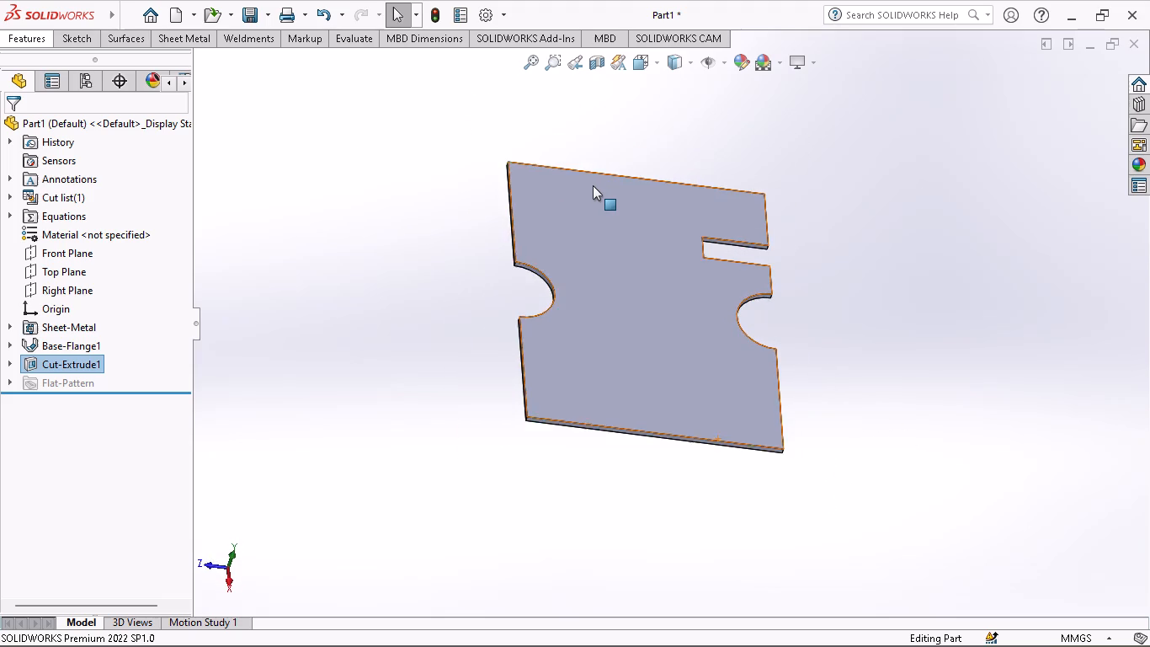
pyautogui.keyDown('ctrl'); pyautogui.scroll(1, 593, 185); pyautogui.keyUp('ctrl')
pyautogui.moveTo(593, 185); pyautogui.dragTo(593, 232, button='middle')
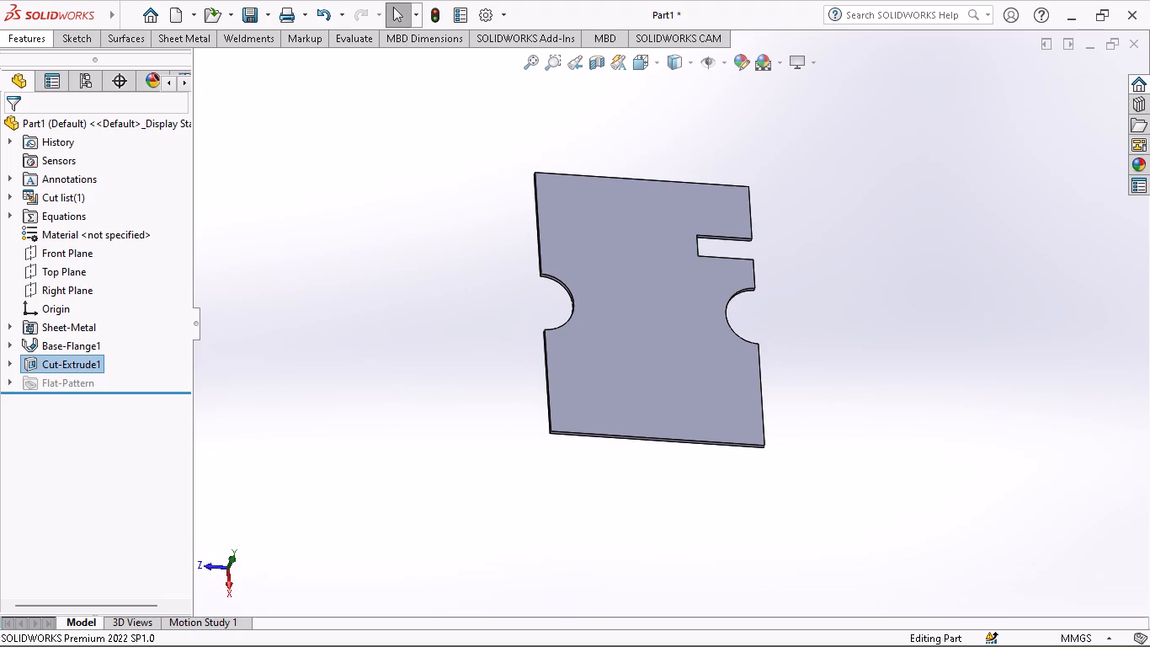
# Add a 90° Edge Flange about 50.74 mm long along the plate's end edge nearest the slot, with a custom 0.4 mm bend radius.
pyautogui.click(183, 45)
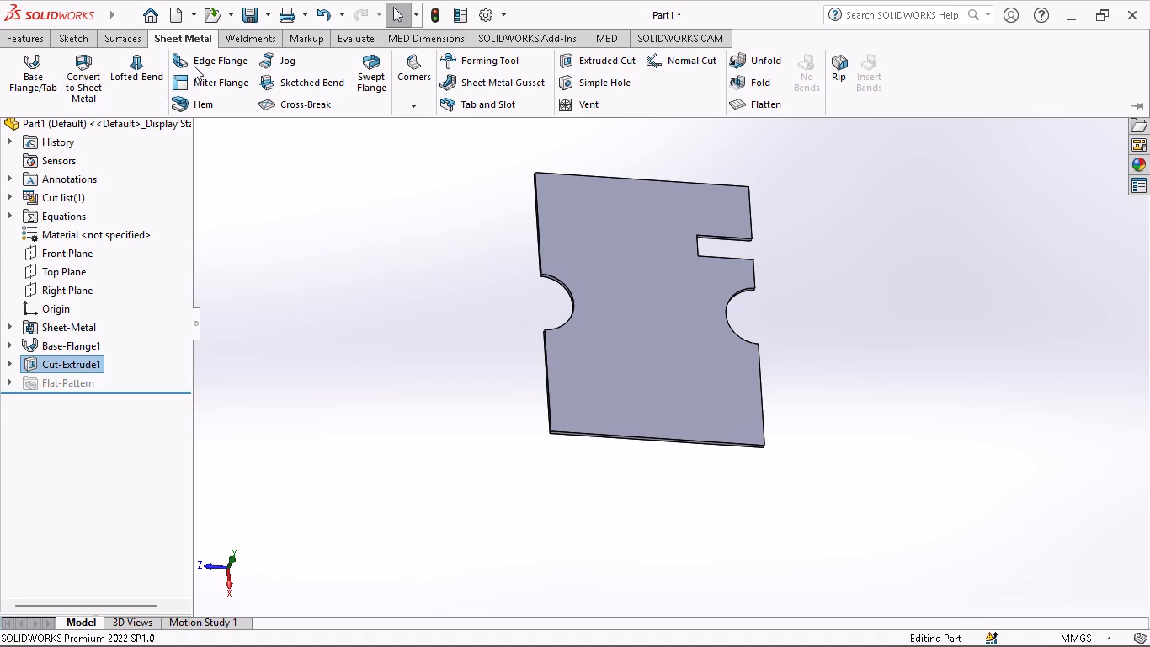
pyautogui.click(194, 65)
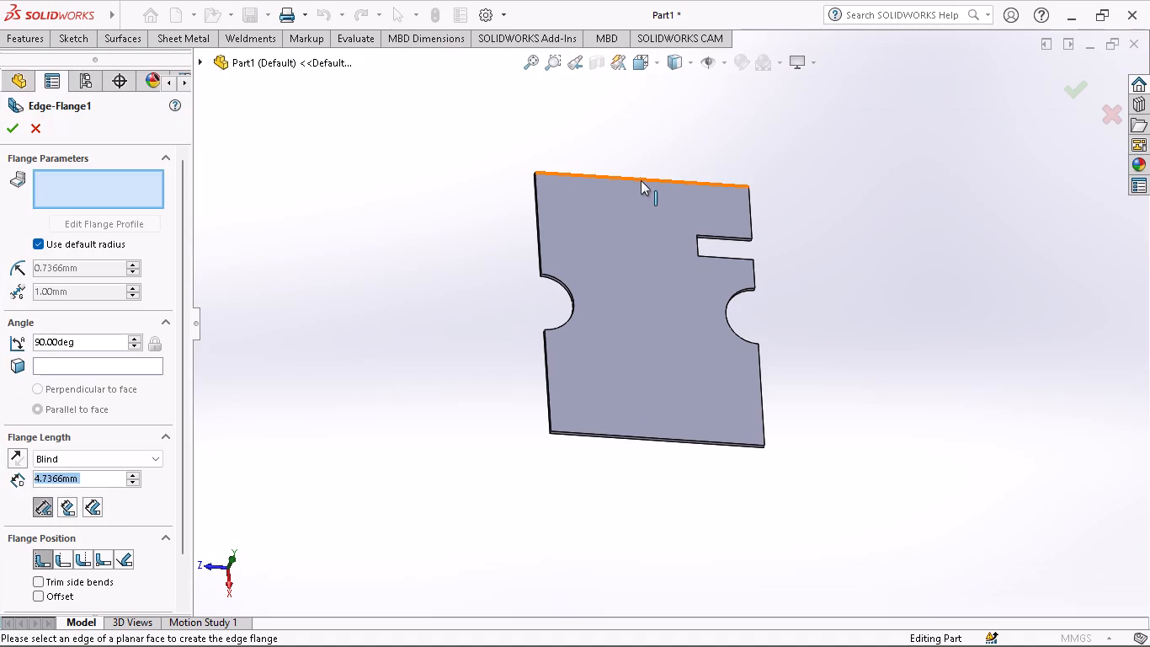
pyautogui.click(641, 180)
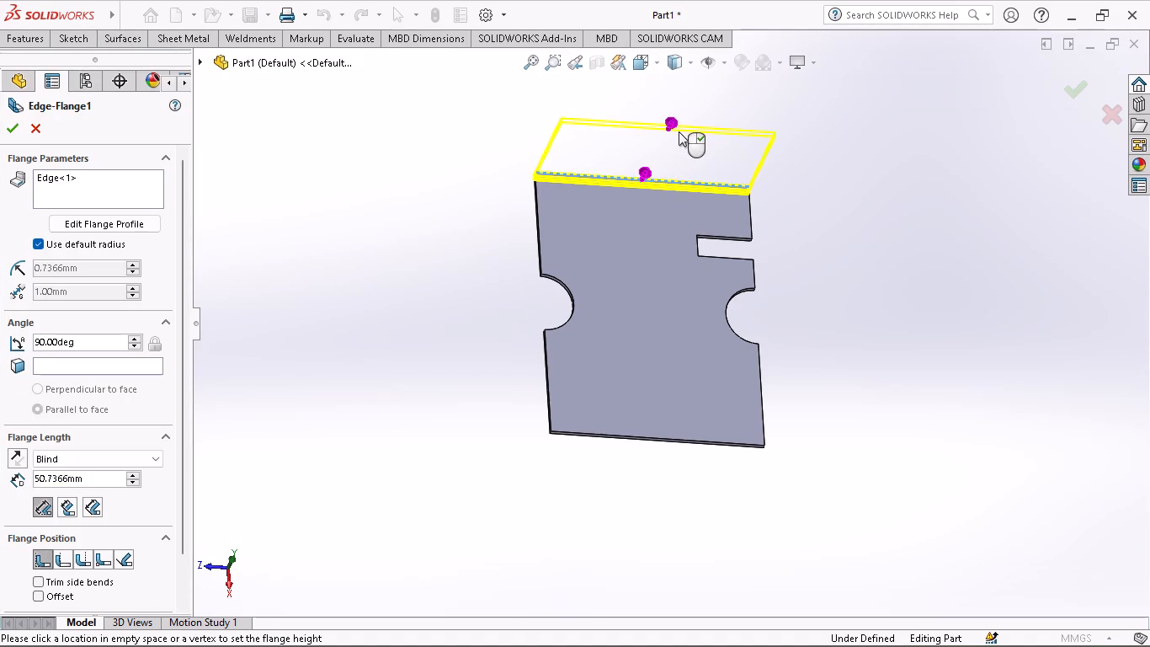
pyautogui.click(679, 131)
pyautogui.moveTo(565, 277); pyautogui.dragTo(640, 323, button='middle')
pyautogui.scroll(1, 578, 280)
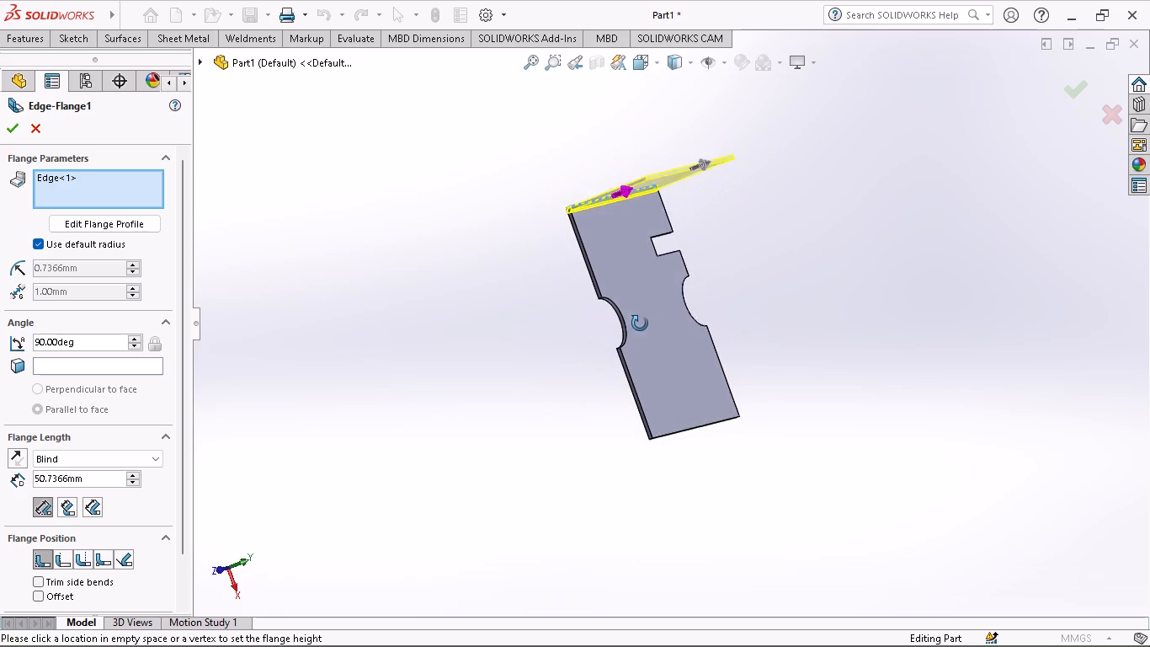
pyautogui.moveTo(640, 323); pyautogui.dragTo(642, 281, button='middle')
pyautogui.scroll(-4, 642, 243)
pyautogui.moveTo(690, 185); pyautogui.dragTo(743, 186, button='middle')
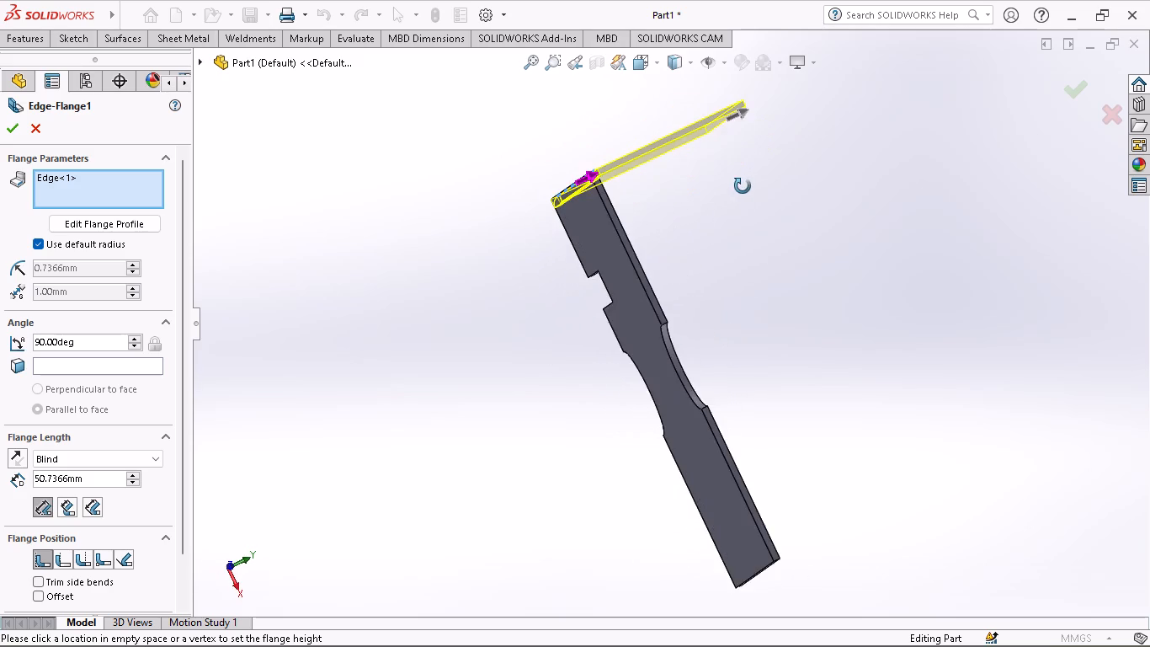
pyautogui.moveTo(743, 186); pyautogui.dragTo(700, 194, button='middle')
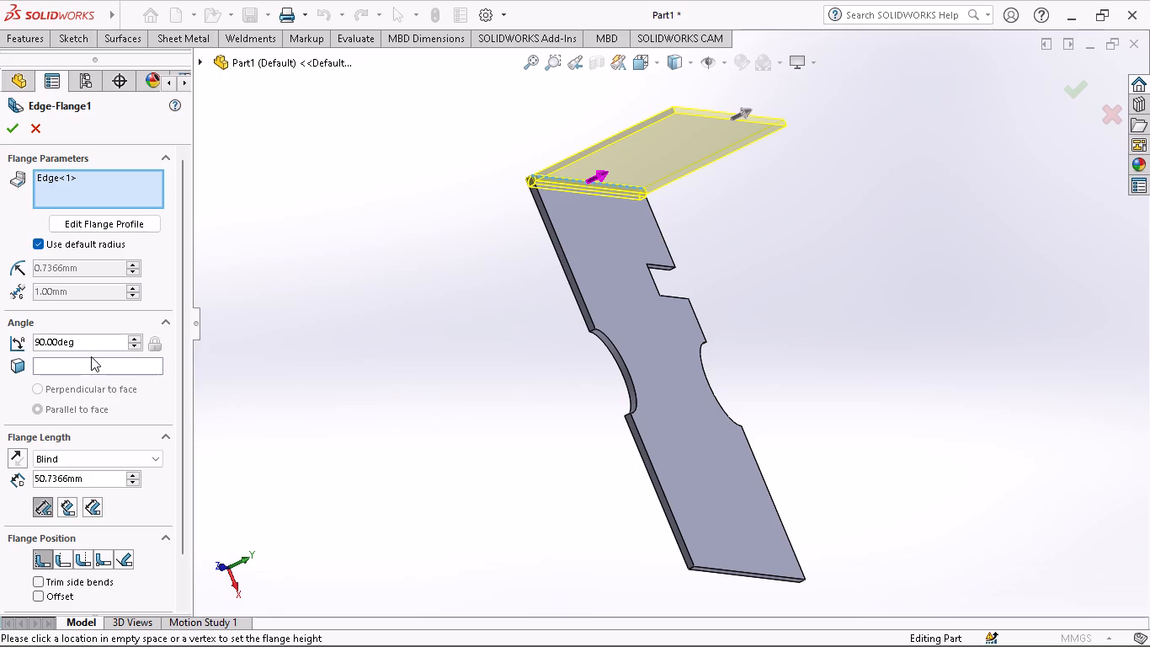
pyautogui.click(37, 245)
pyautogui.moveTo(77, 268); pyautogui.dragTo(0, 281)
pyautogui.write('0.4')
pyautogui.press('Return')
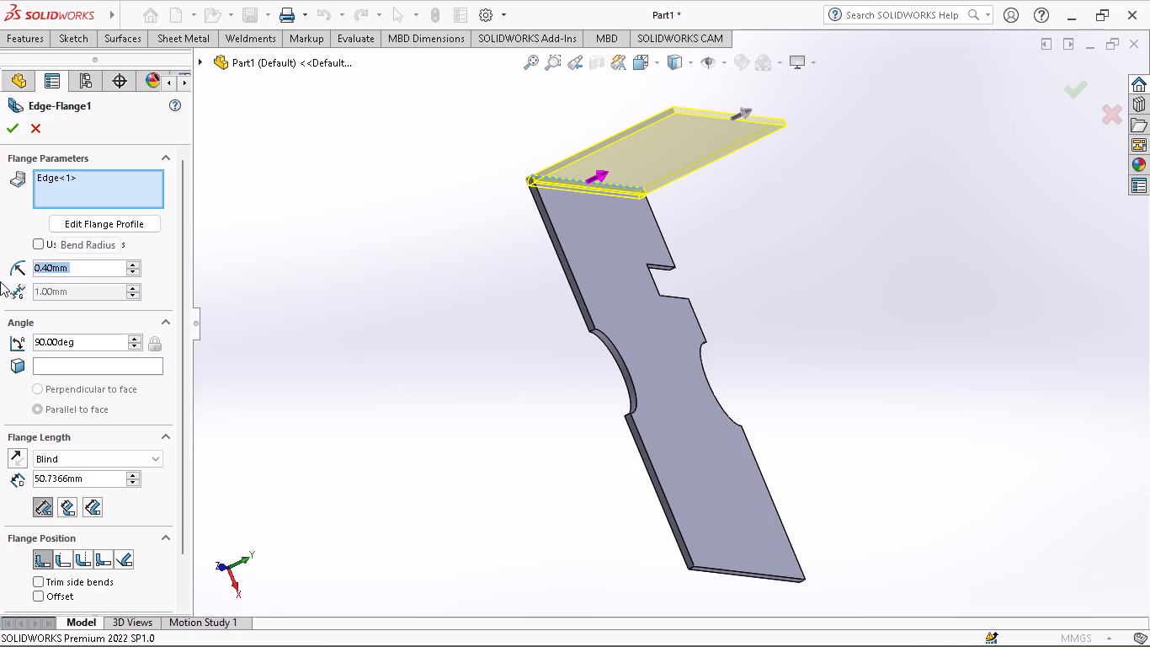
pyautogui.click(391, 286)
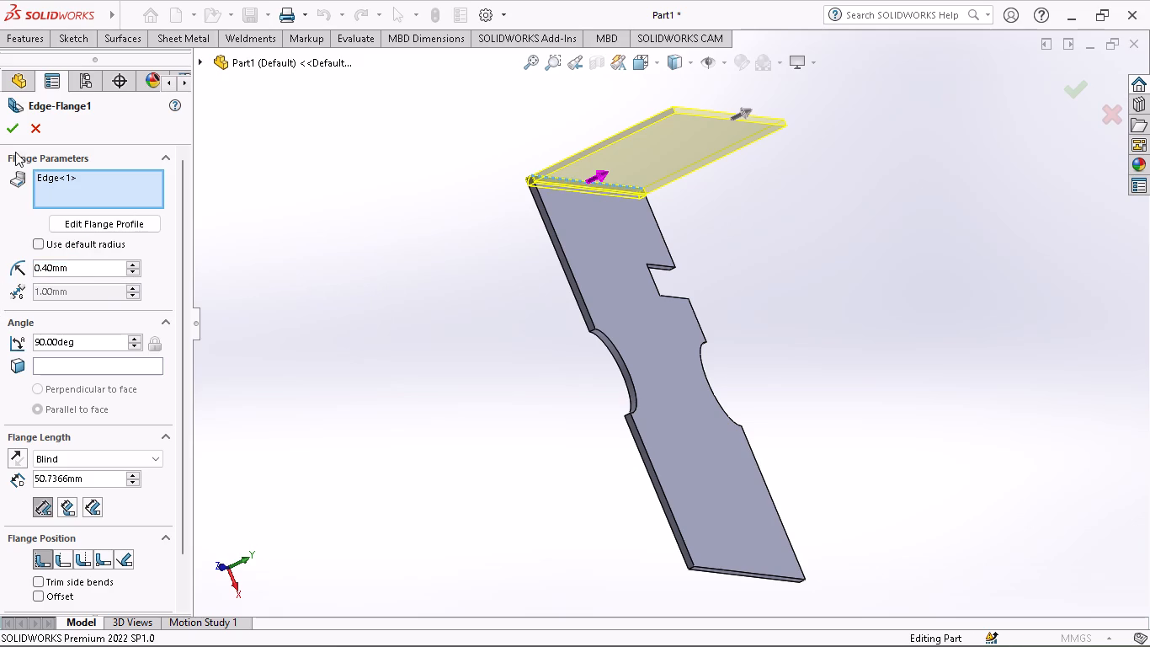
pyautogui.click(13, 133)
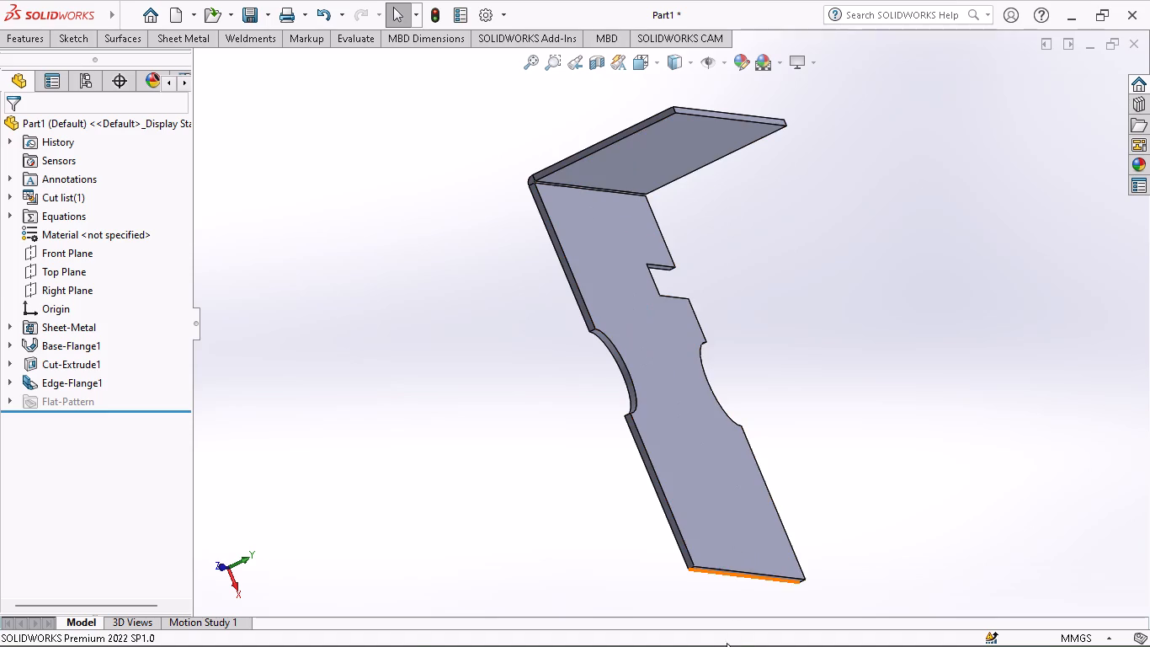
# Examine the bent flange and its junction with the notched plate from several angles.
pyautogui.moveTo(712, 378); pyautogui.dragTo(697, 380, button='middle')
pyautogui.scroll(1, 697, 380)
pyautogui.middleClick(697, 378)
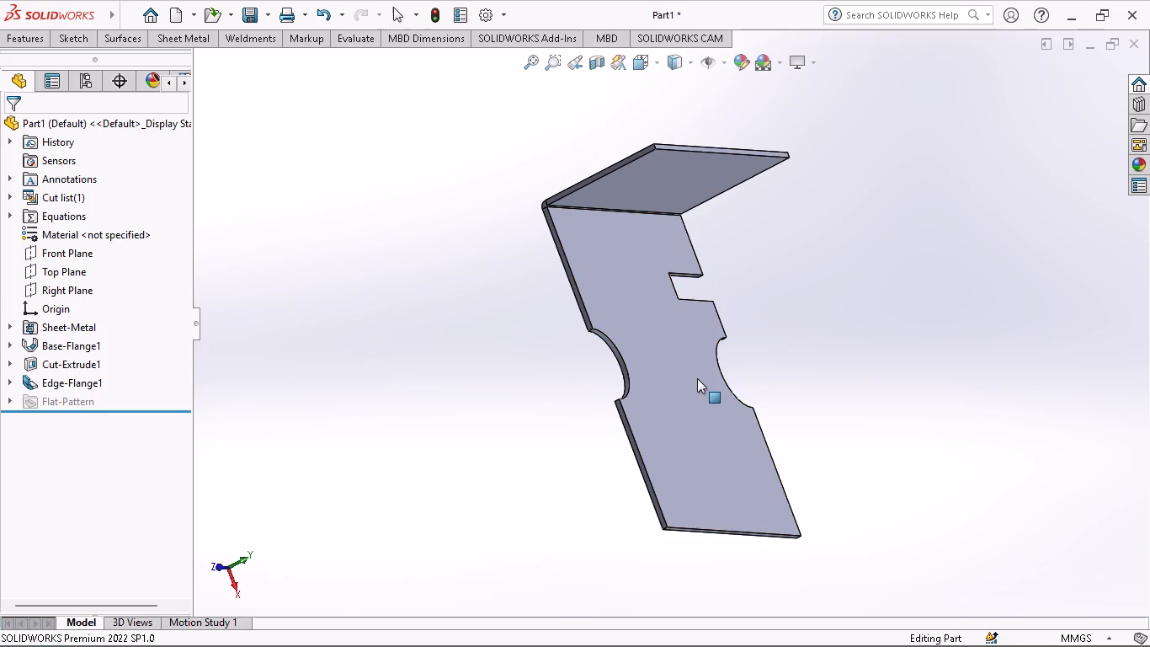
pyautogui.moveTo(710, 373); pyautogui.dragTo(690, 377)
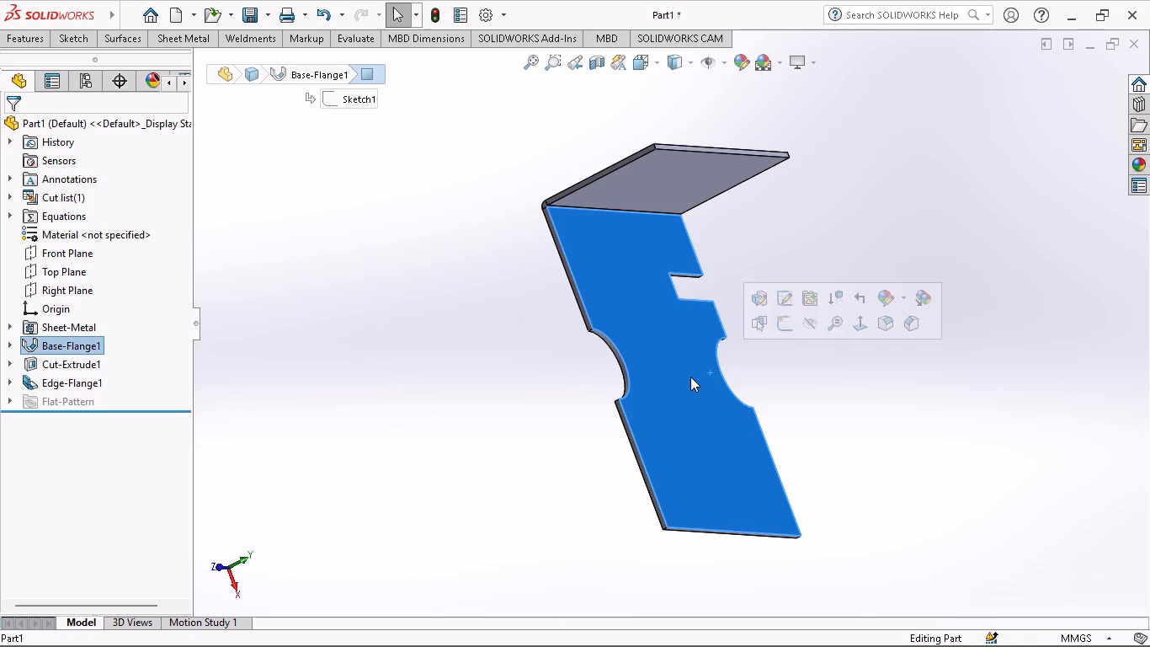
pyautogui.click(782, 380)
pyautogui.middleClick(693, 381)
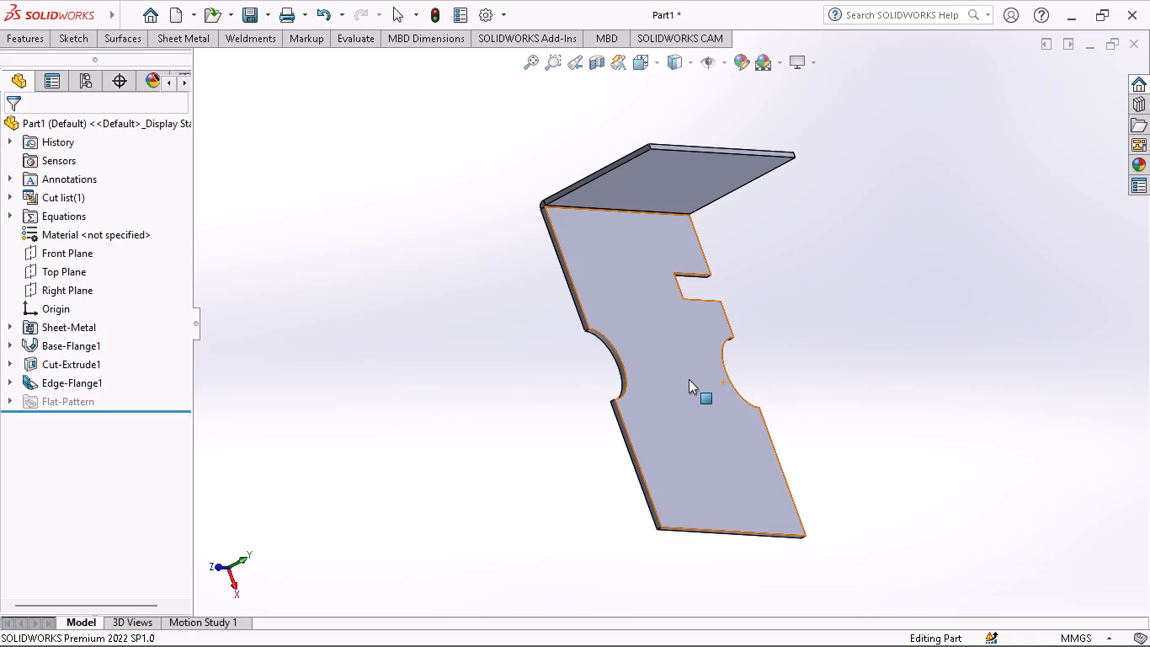
pyautogui.middleClick(689, 377)
pyautogui.moveTo(689, 377); pyautogui.dragTo(729, 383, button='middle')
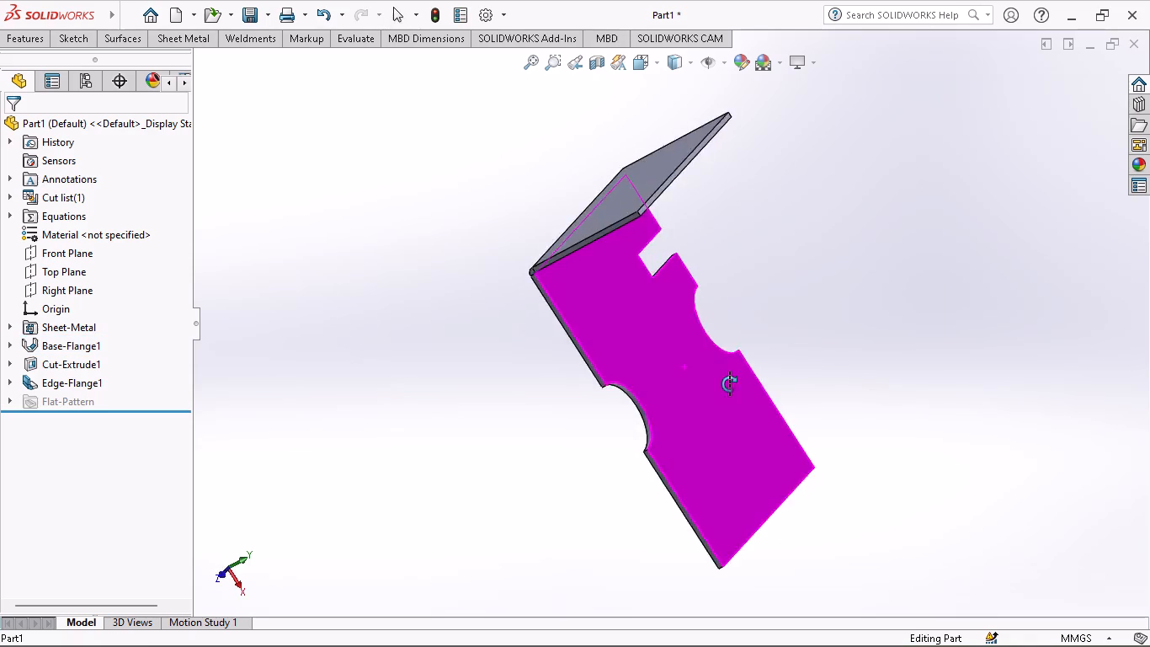
pyautogui.moveTo(729, 383); pyautogui.dragTo(715, 389, button='middle')
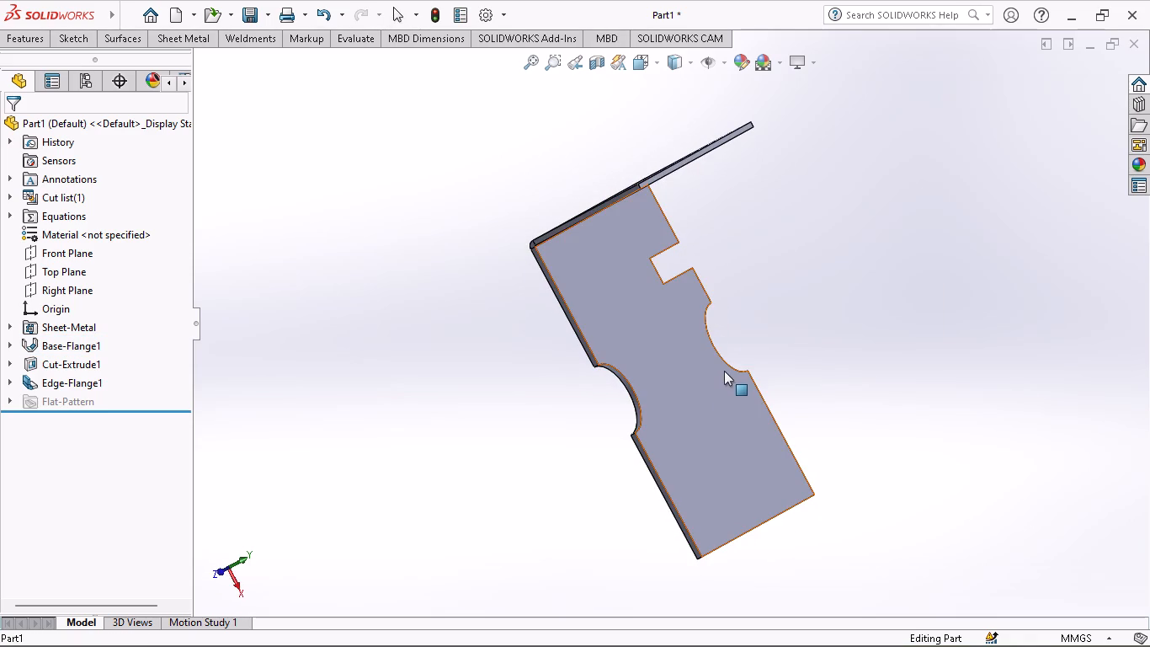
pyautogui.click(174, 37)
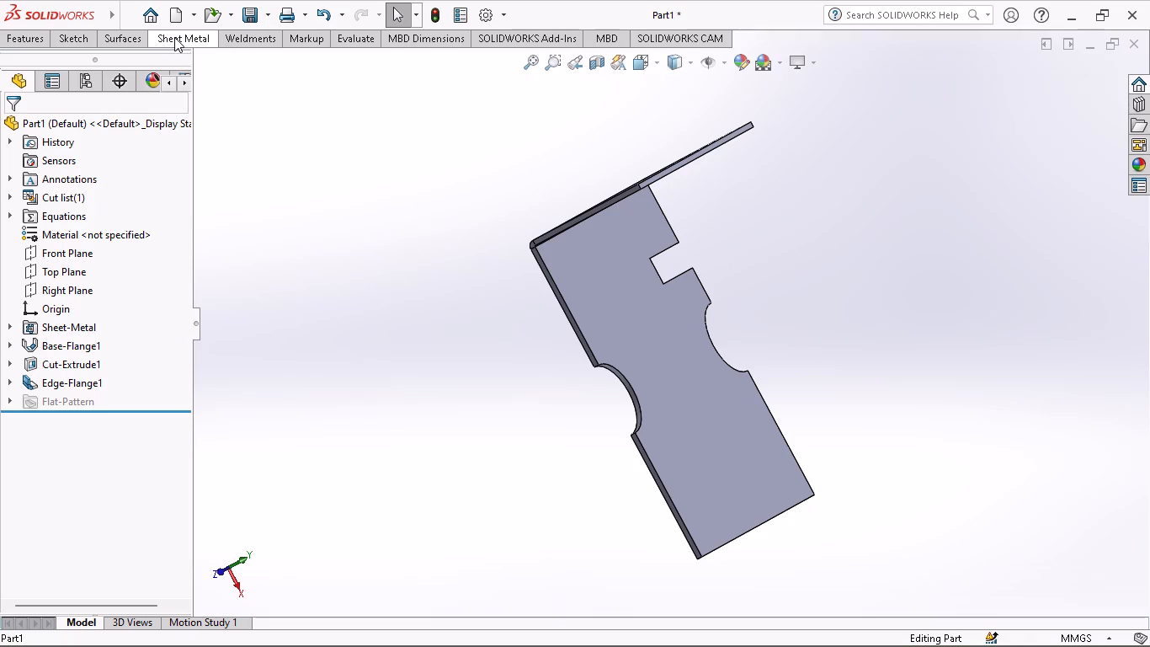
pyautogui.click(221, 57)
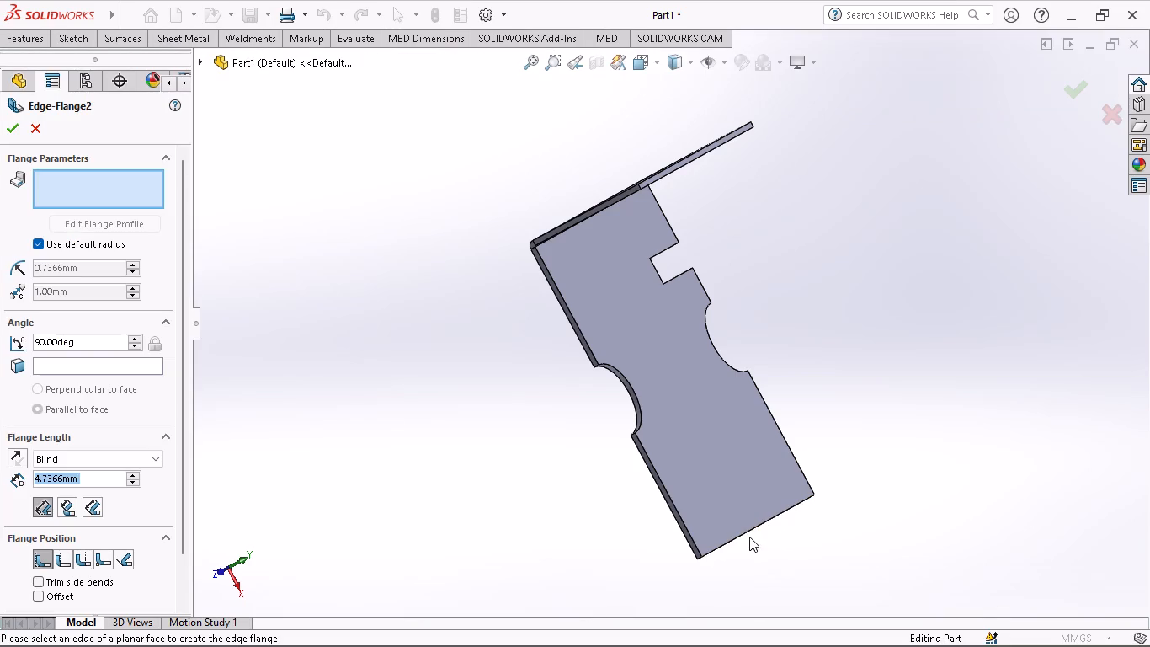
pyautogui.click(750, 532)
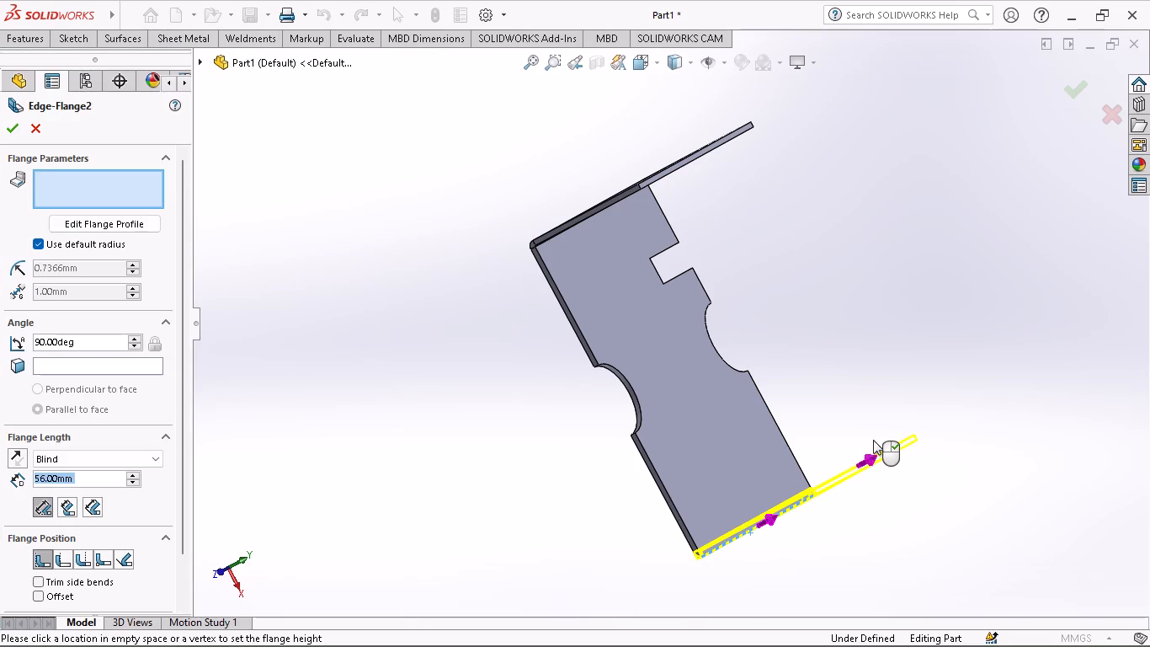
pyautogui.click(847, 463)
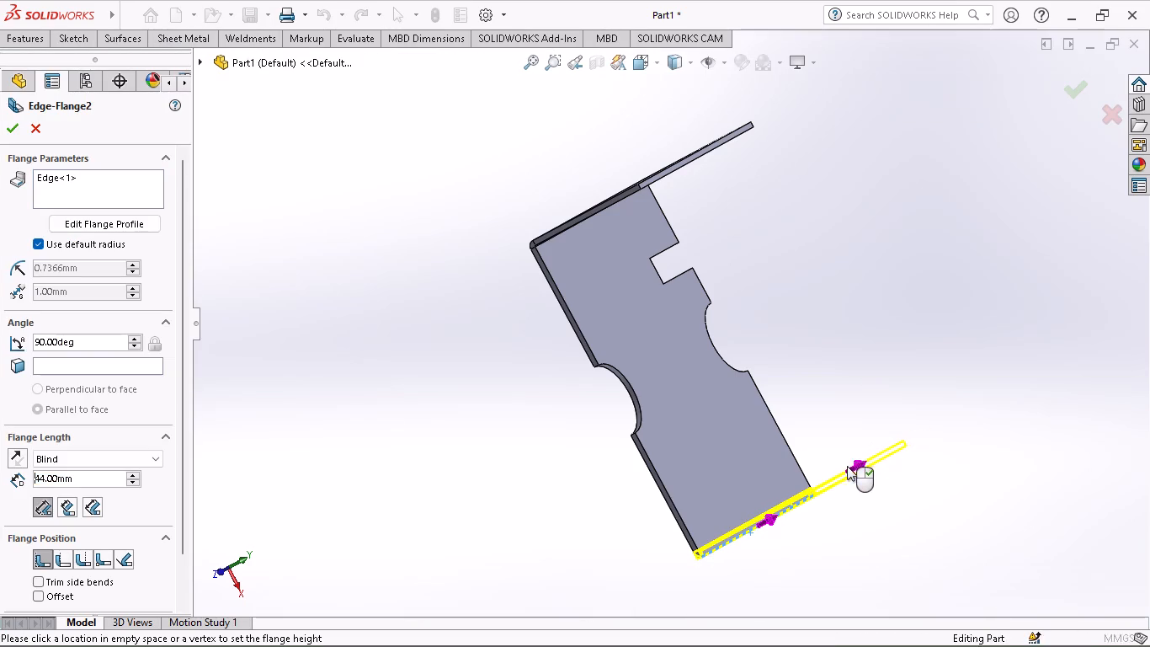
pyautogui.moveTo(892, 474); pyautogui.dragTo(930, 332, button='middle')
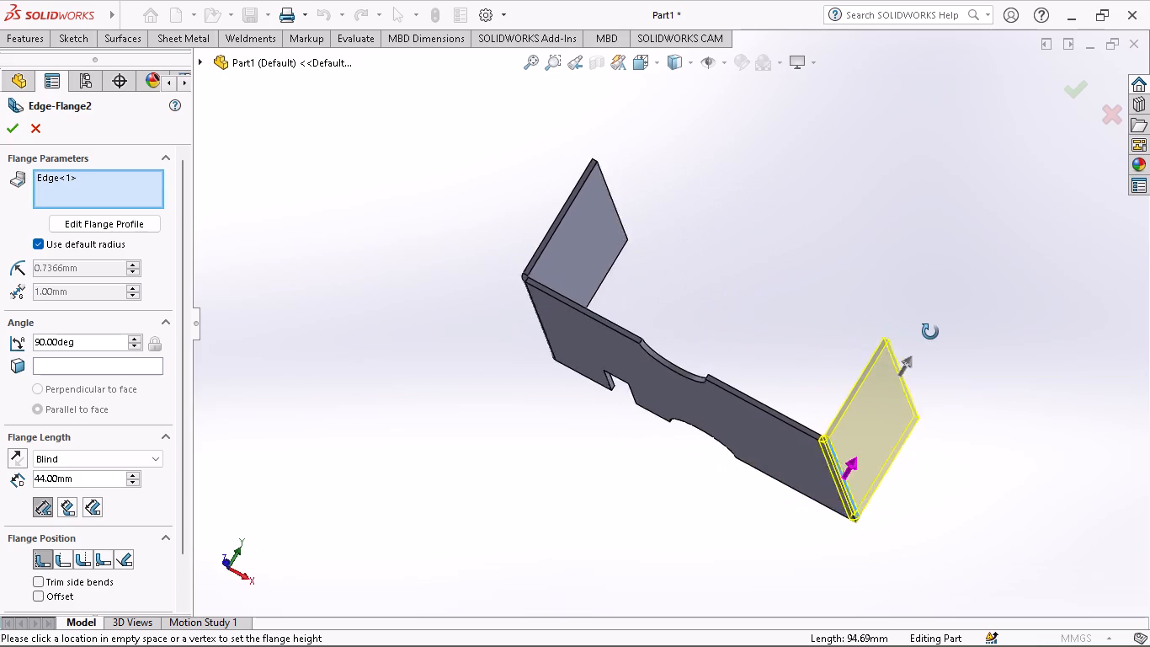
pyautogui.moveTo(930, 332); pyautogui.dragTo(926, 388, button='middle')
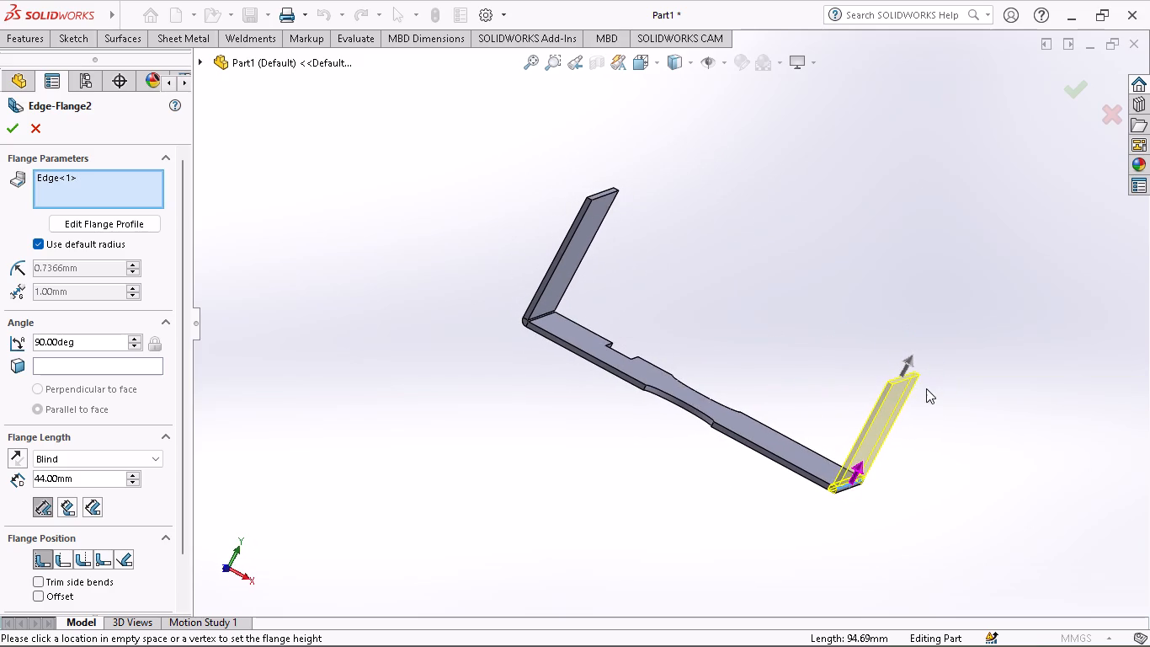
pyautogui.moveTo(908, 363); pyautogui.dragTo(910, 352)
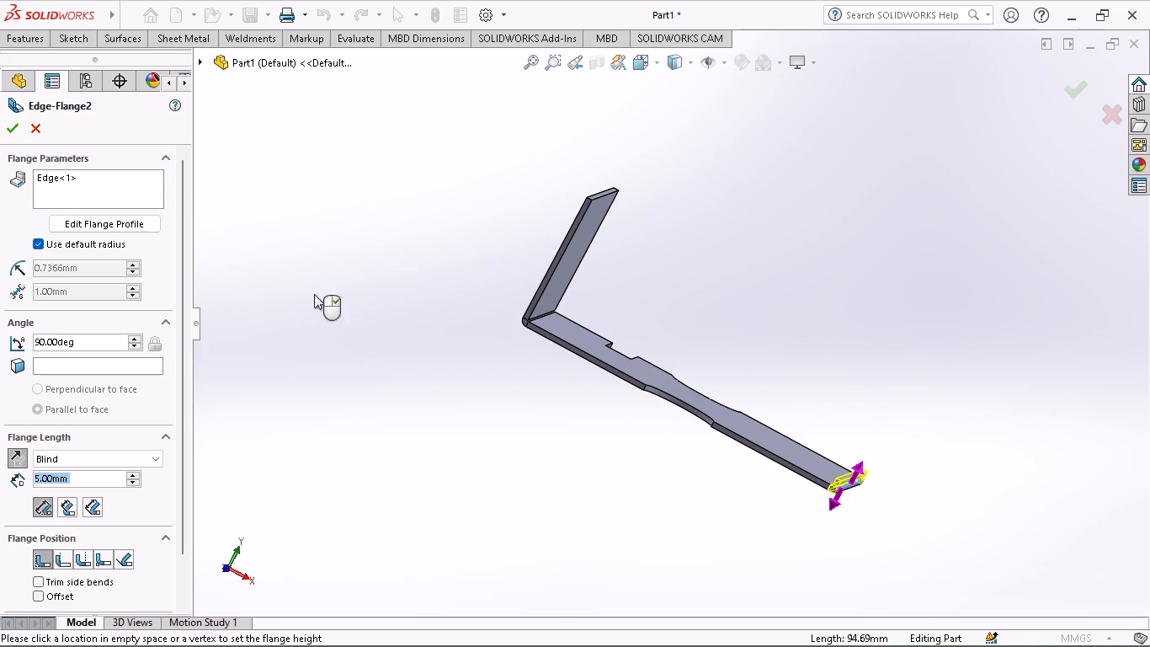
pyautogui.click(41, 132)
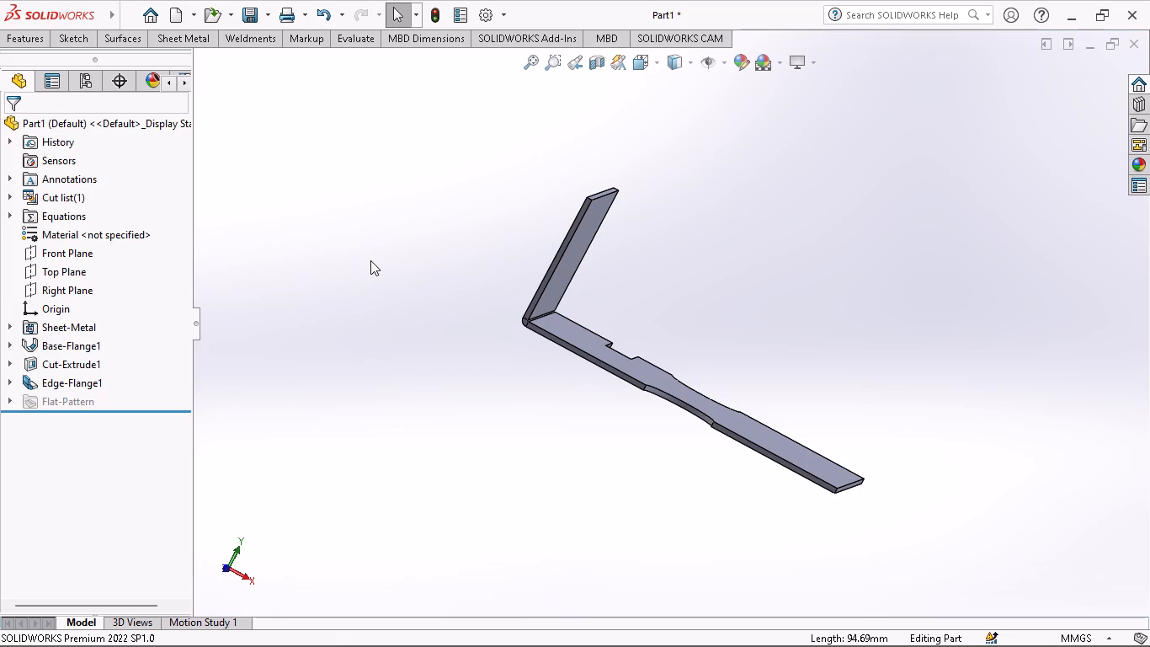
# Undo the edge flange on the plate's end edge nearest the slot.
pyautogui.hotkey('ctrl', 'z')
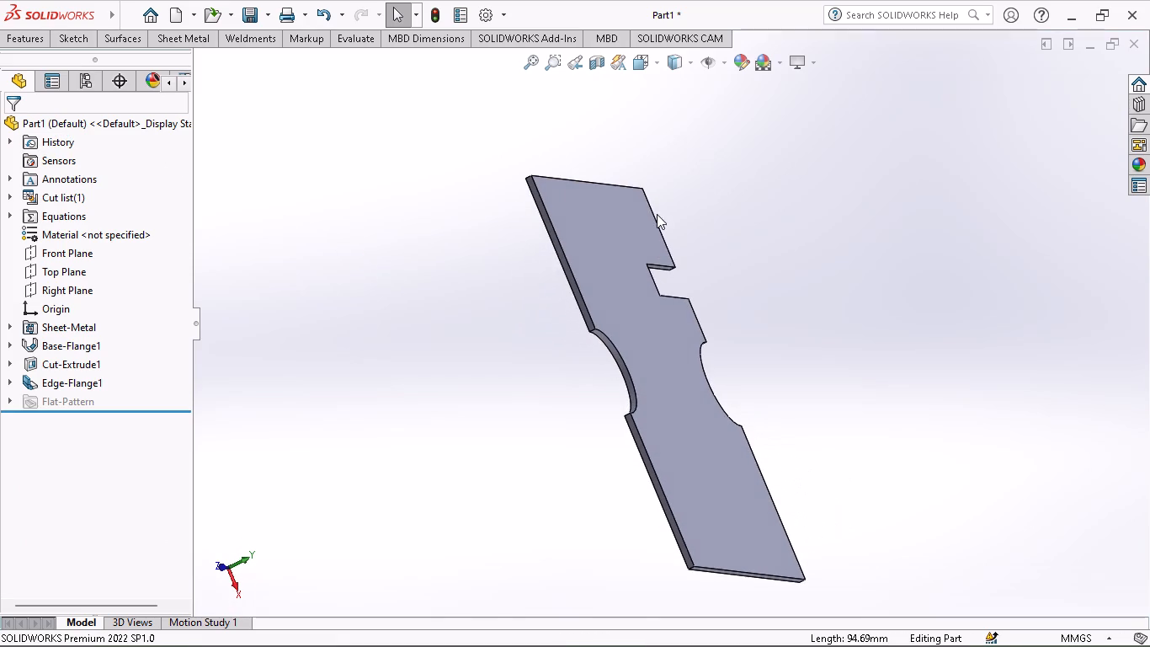
# Add a 90° Edge Flange 40 mm long with the default bend radius along the plate's end edge nearest the slot.
pyautogui.click(176, 33)
pyautogui.click(213, 69)
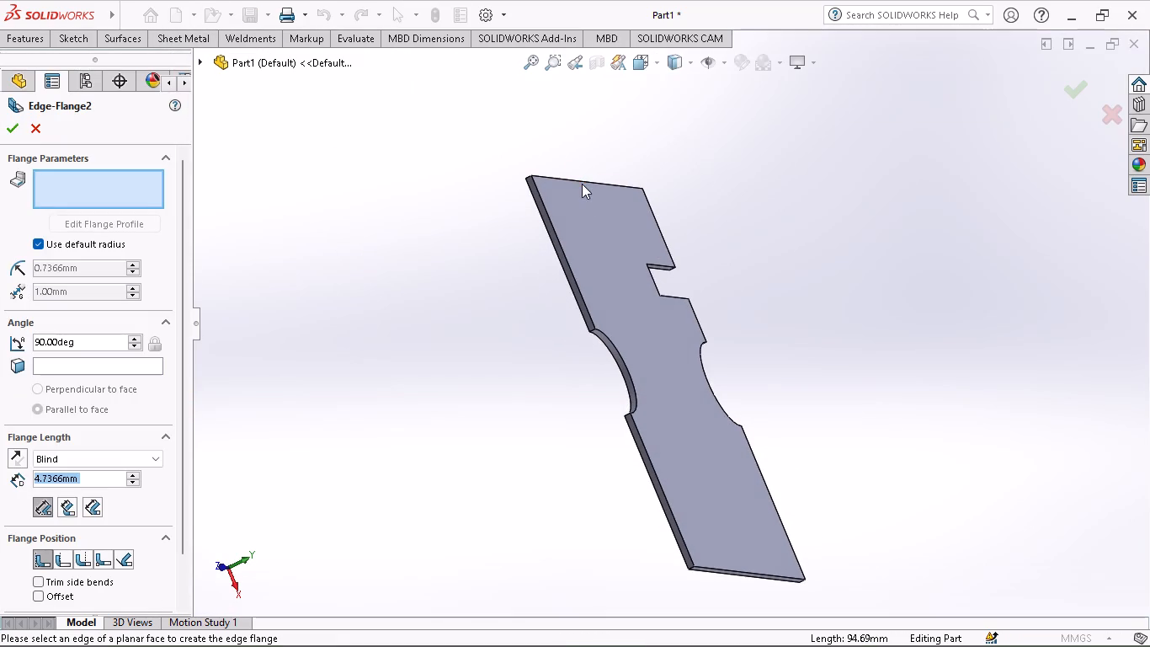
pyautogui.click(584, 182)
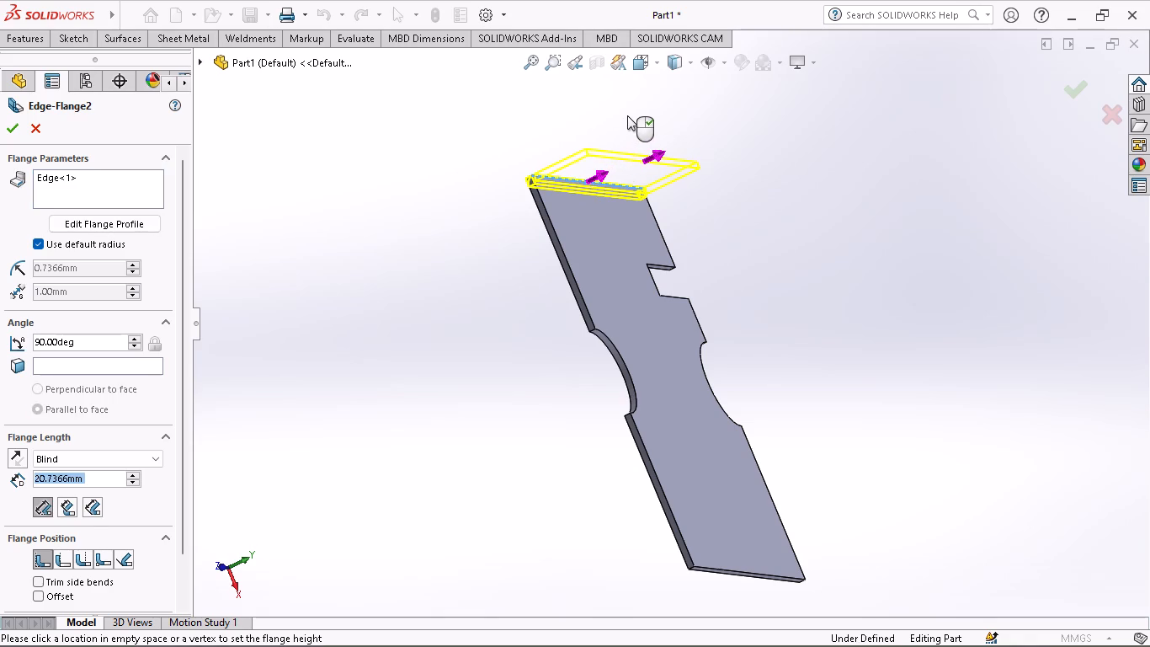
pyautogui.click(627, 115)
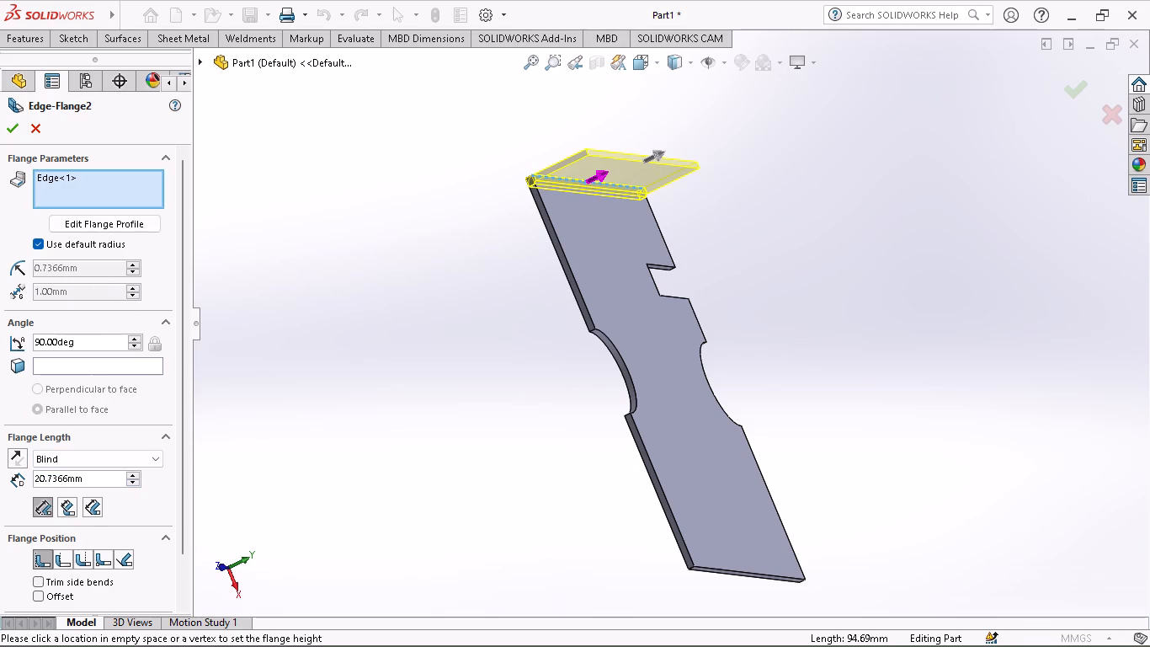
pyautogui.moveTo(83, 484); pyautogui.dragTo(0, 473)
pyautogui.write('30')
pyautogui.press('Return')
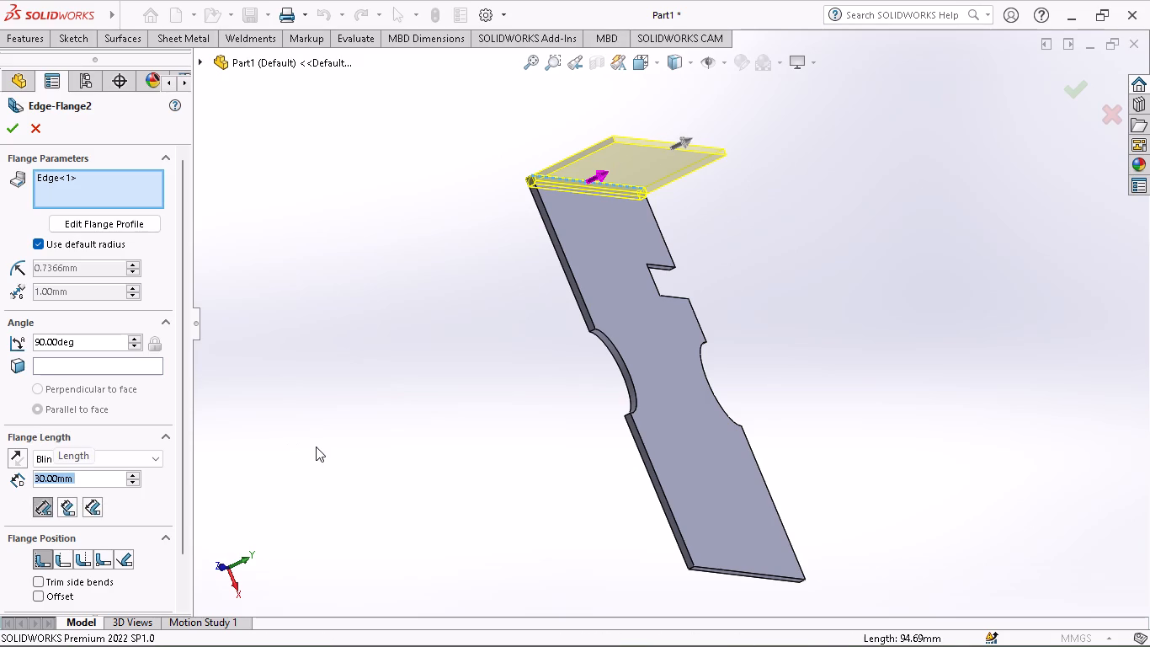
pyautogui.moveTo(316, 446); pyautogui.dragTo(274, 384, button='middle')
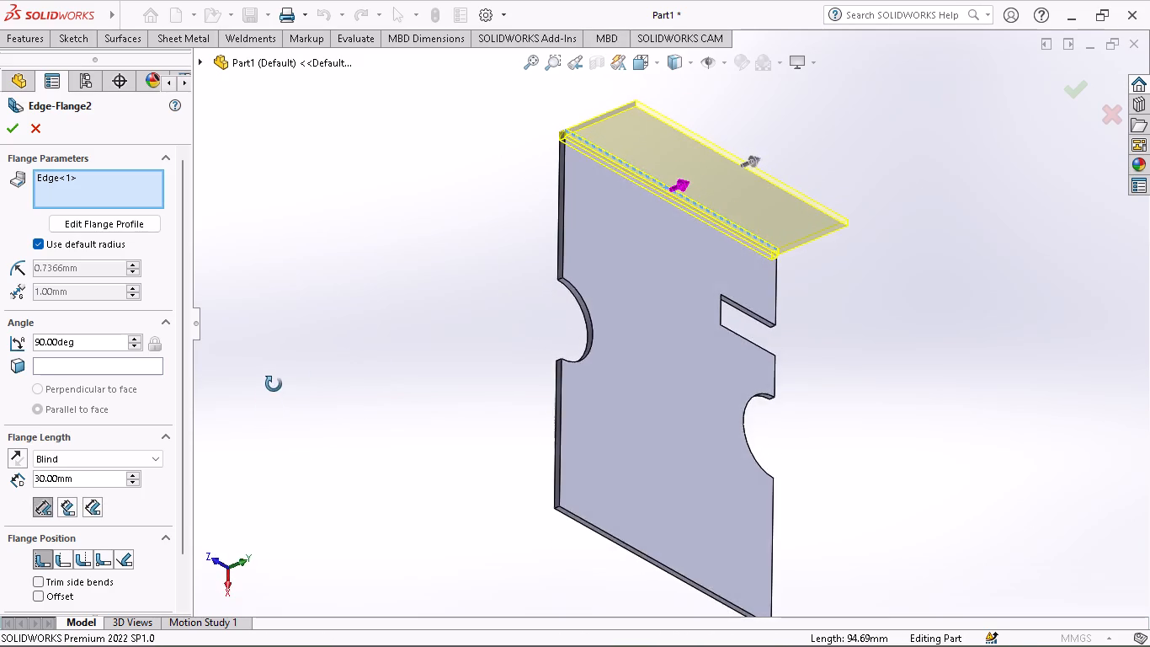
pyautogui.moveTo(274, 384); pyautogui.dragTo(265, 455, button='middle')
pyautogui.moveTo(84, 477); pyautogui.dragTo(83, 477)
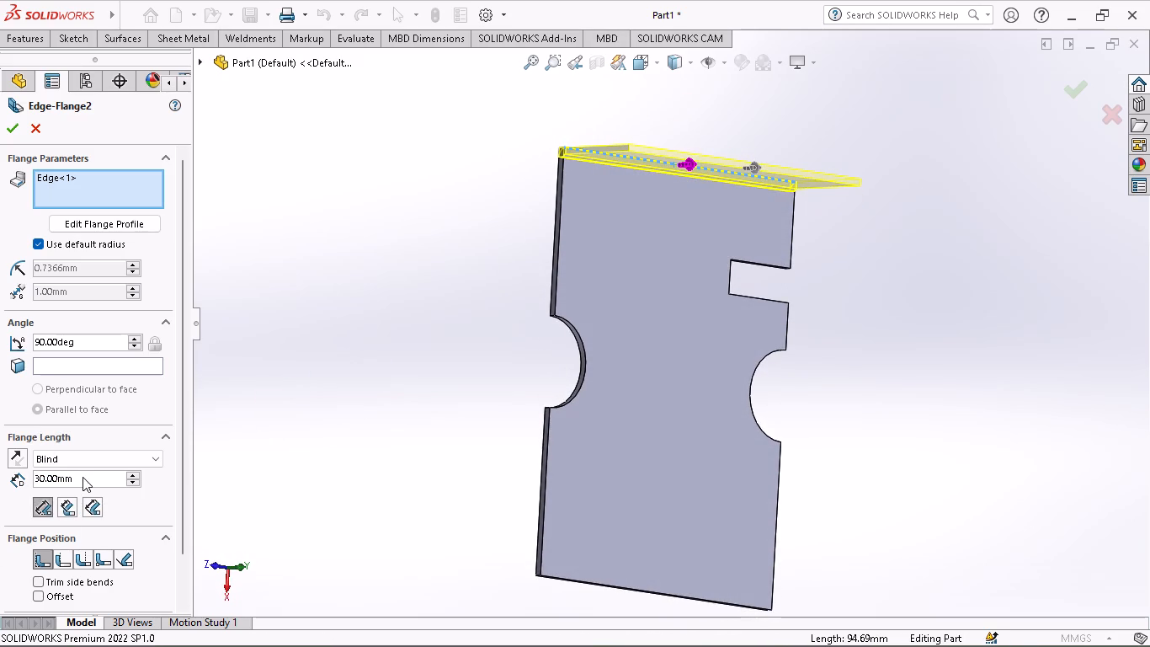
pyautogui.moveTo(83, 477); pyautogui.dragTo(0, 466)
pyautogui.write('40')
pyautogui.click(209, 436)
pyautogui.moveTo(410, 436); pyautogui.dragTo(418, 329, button='middle')
pyautogui.click(19, 126)
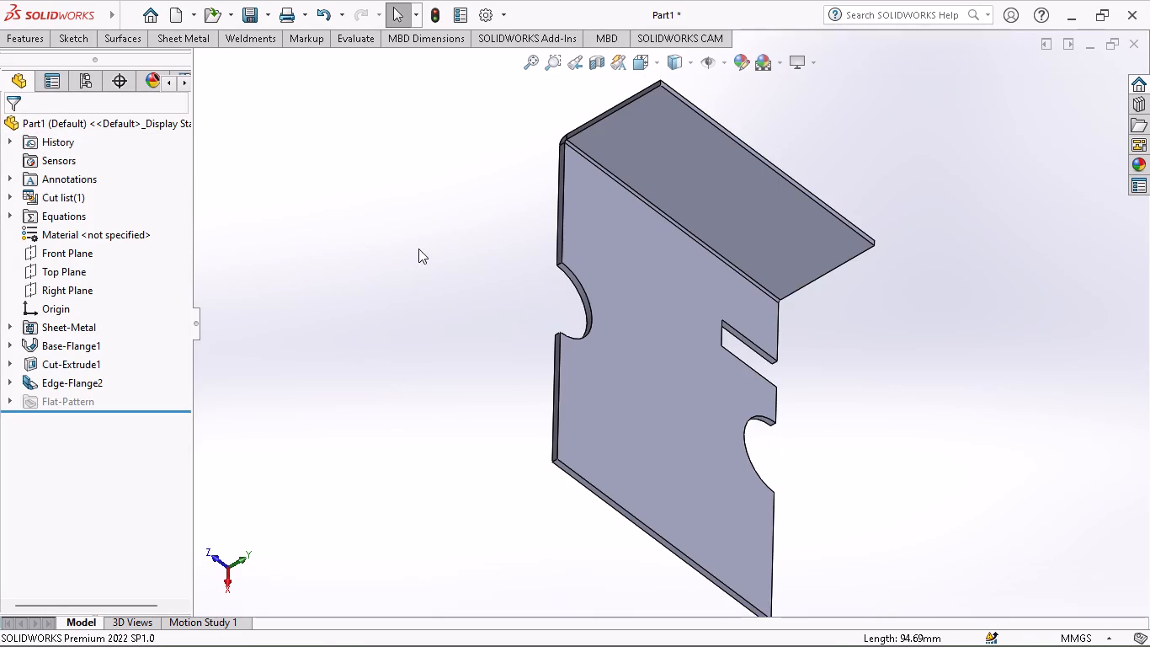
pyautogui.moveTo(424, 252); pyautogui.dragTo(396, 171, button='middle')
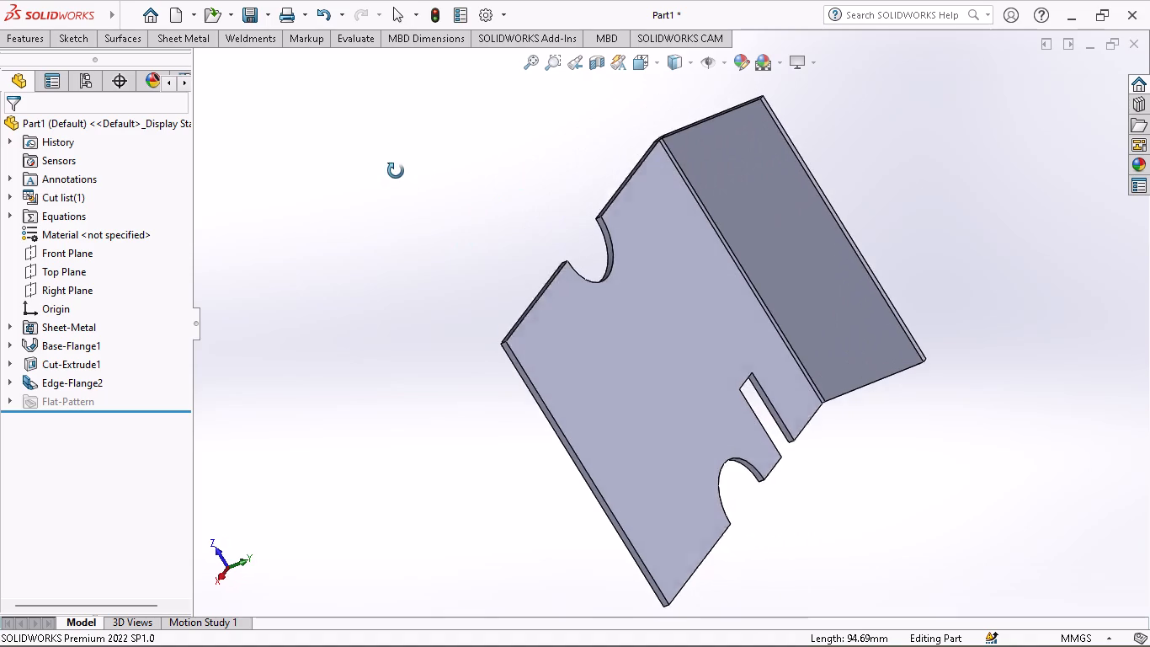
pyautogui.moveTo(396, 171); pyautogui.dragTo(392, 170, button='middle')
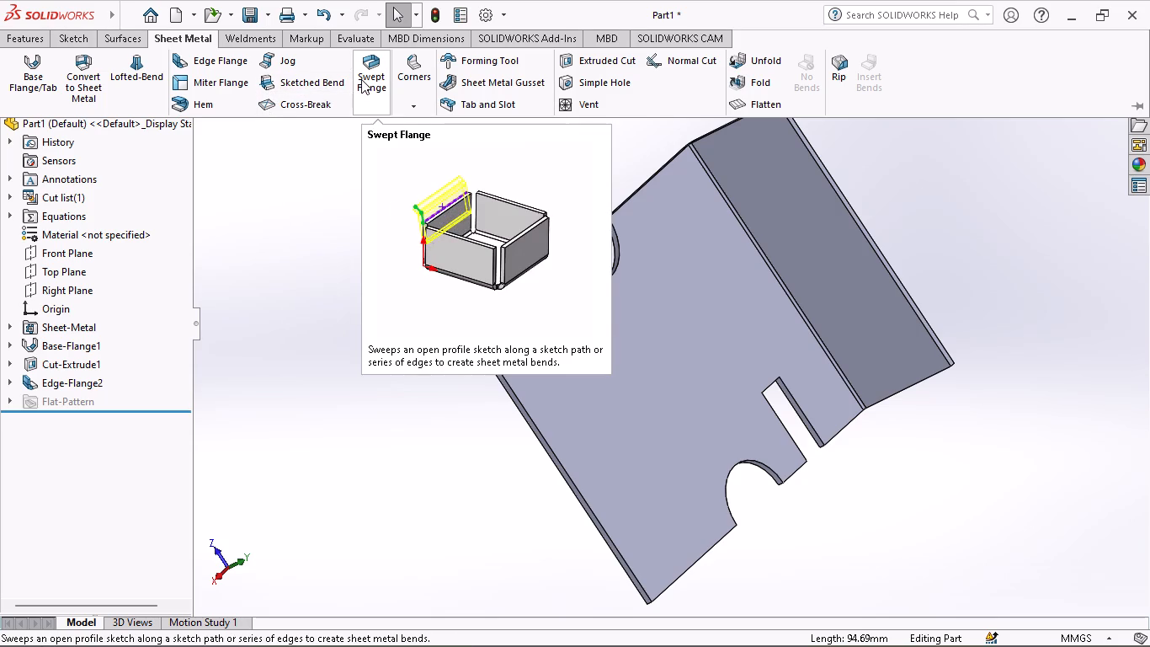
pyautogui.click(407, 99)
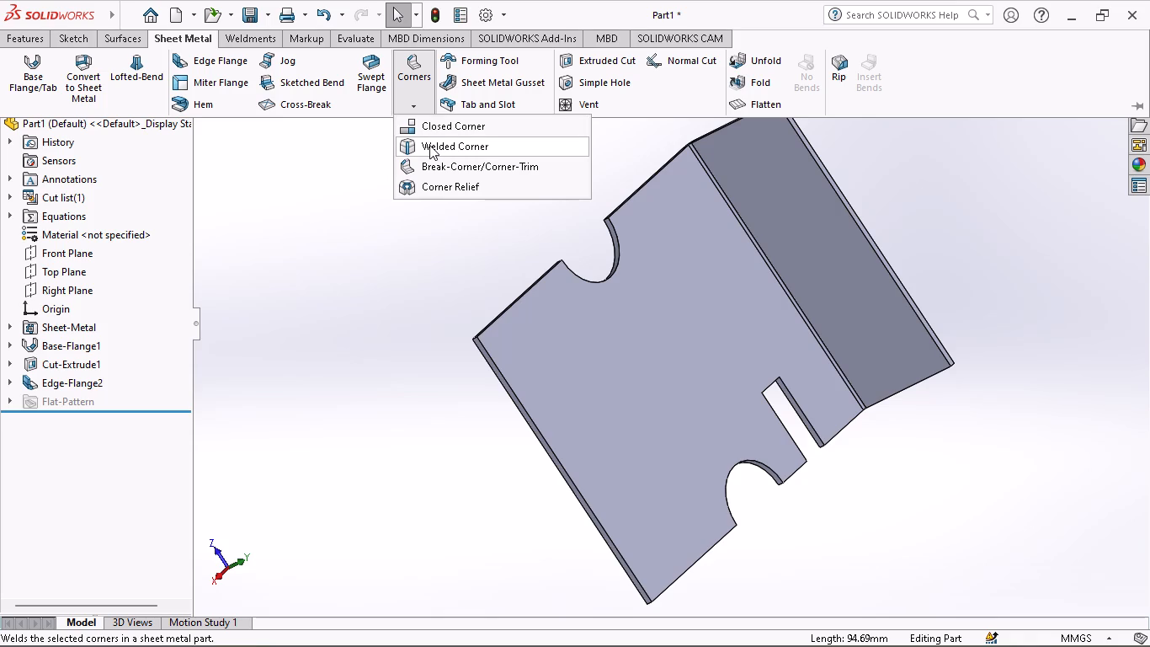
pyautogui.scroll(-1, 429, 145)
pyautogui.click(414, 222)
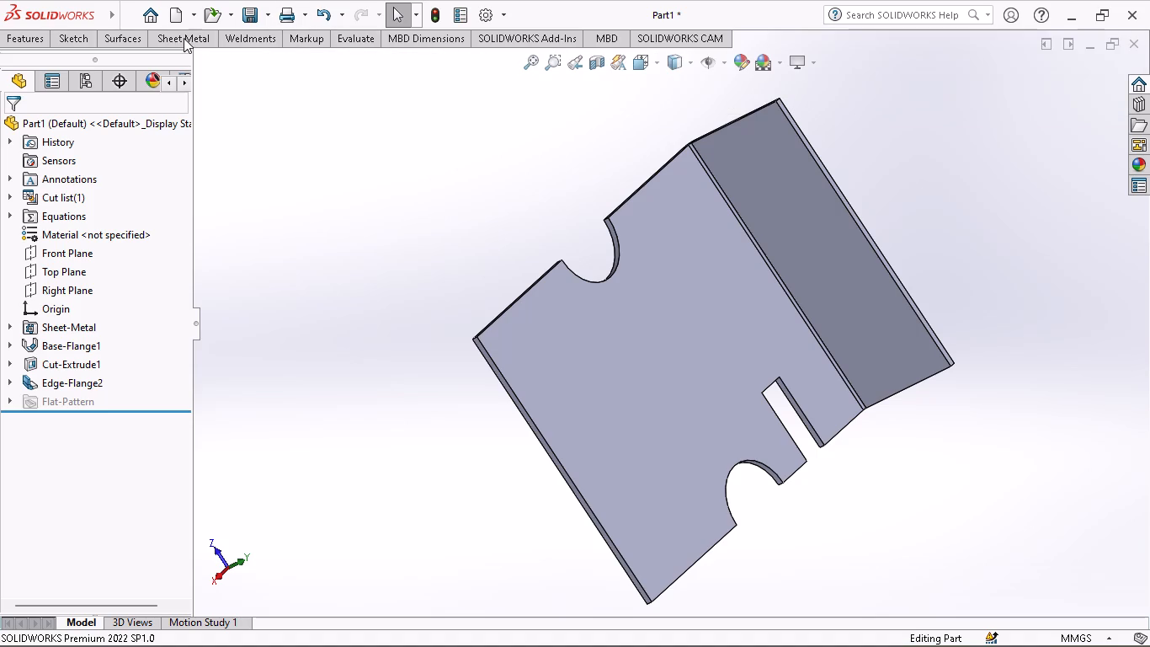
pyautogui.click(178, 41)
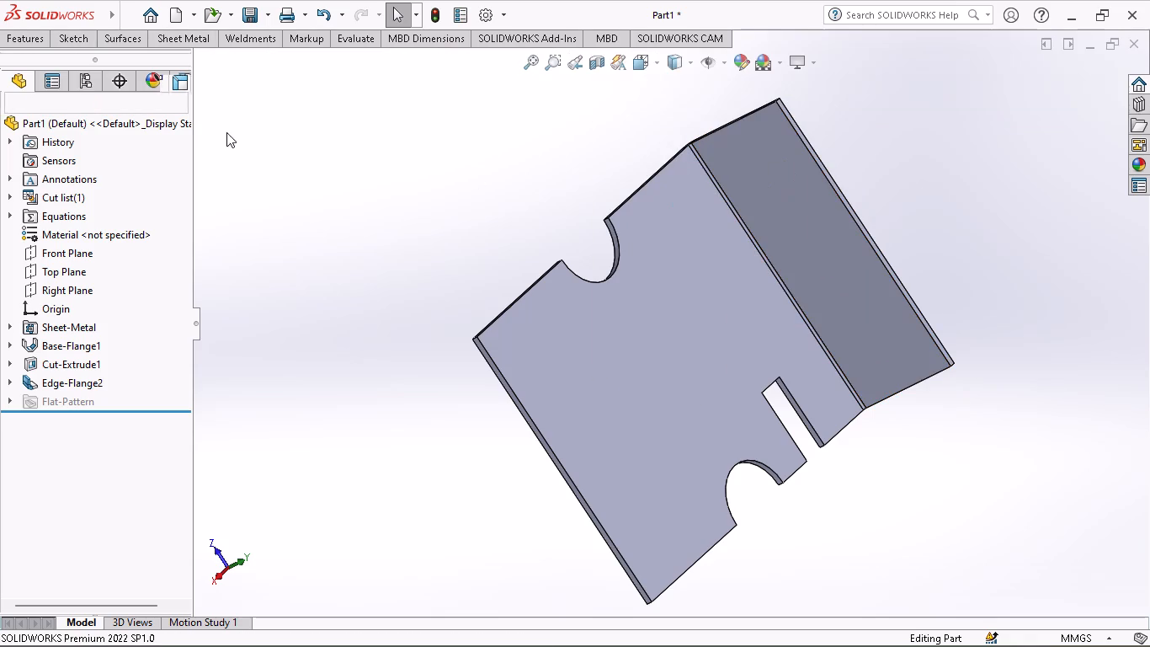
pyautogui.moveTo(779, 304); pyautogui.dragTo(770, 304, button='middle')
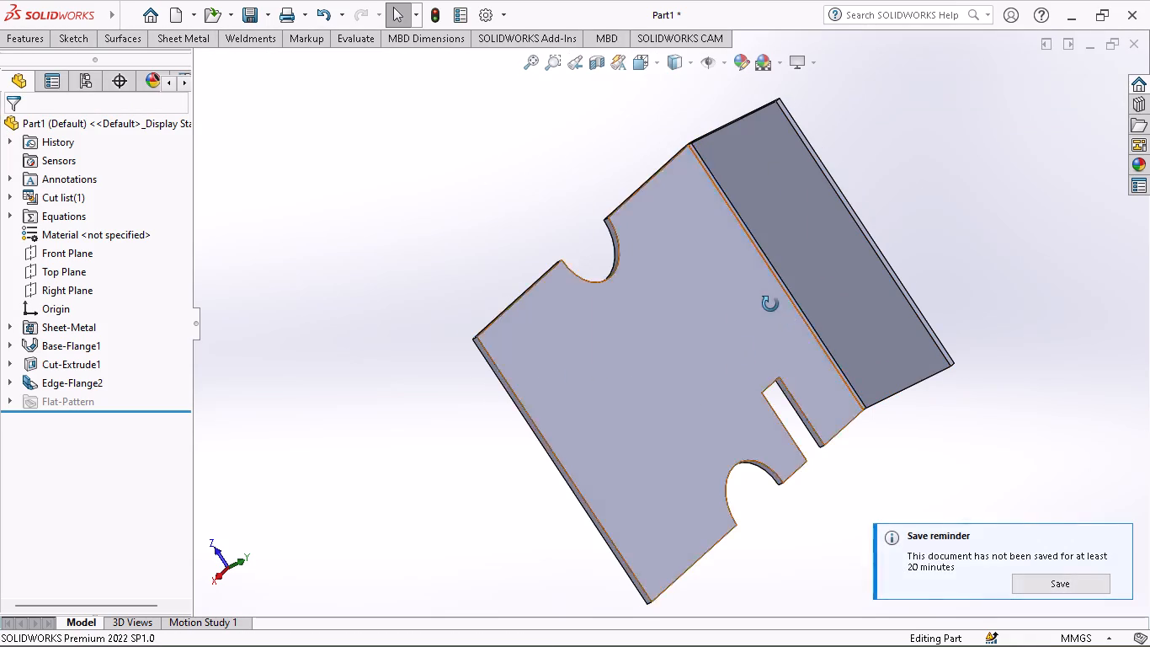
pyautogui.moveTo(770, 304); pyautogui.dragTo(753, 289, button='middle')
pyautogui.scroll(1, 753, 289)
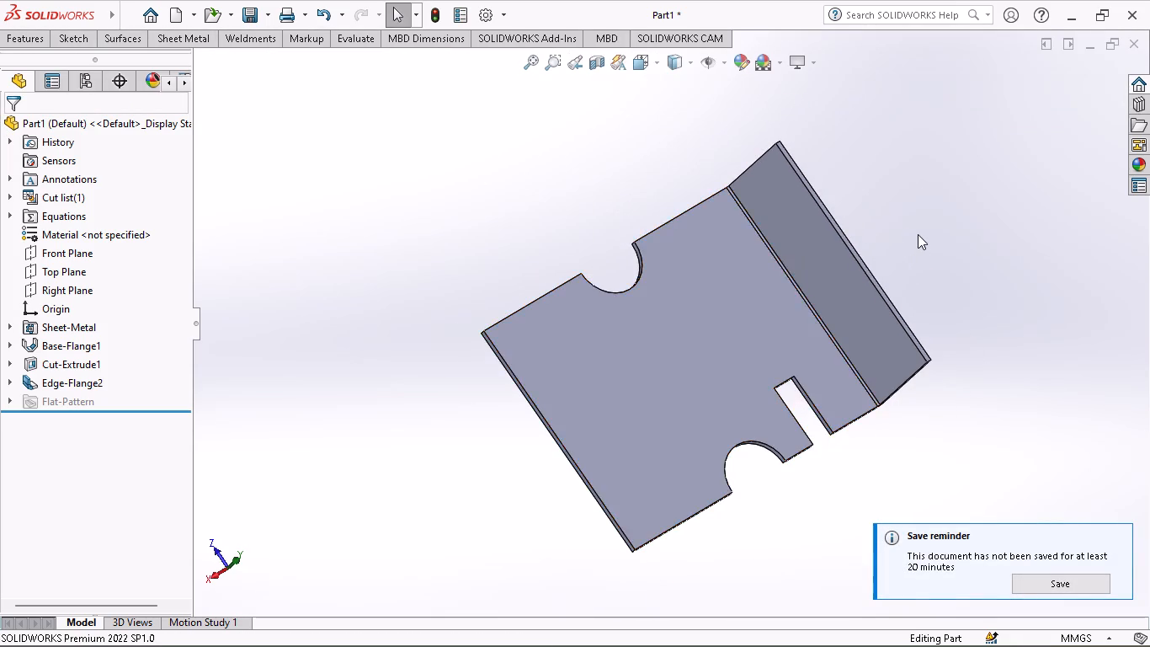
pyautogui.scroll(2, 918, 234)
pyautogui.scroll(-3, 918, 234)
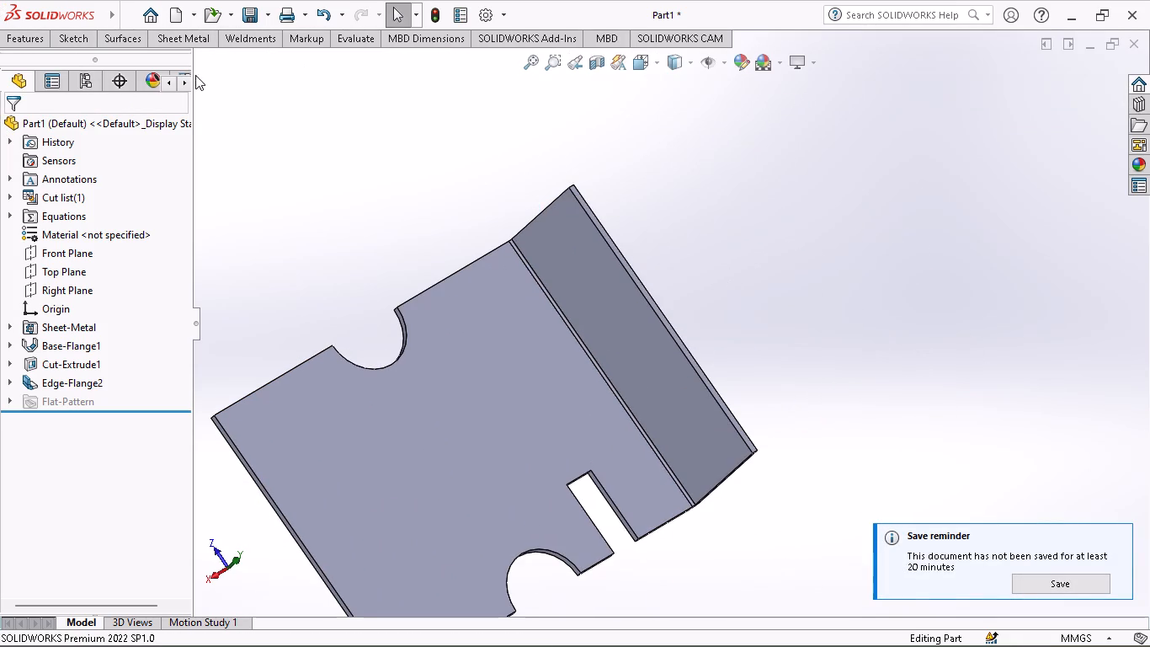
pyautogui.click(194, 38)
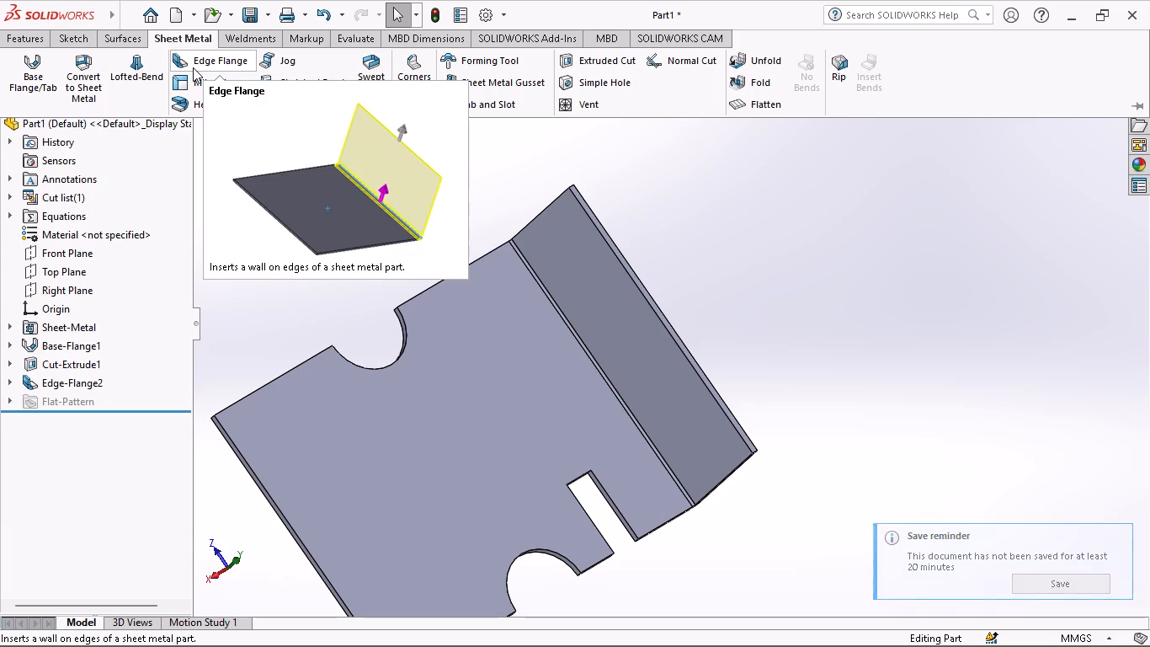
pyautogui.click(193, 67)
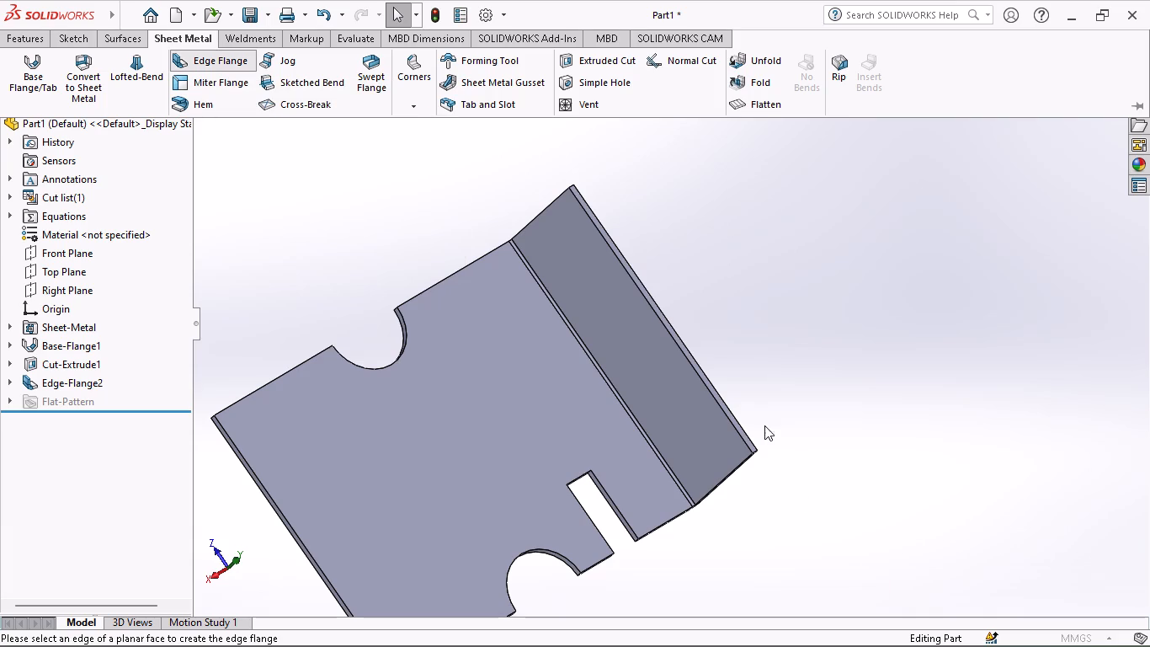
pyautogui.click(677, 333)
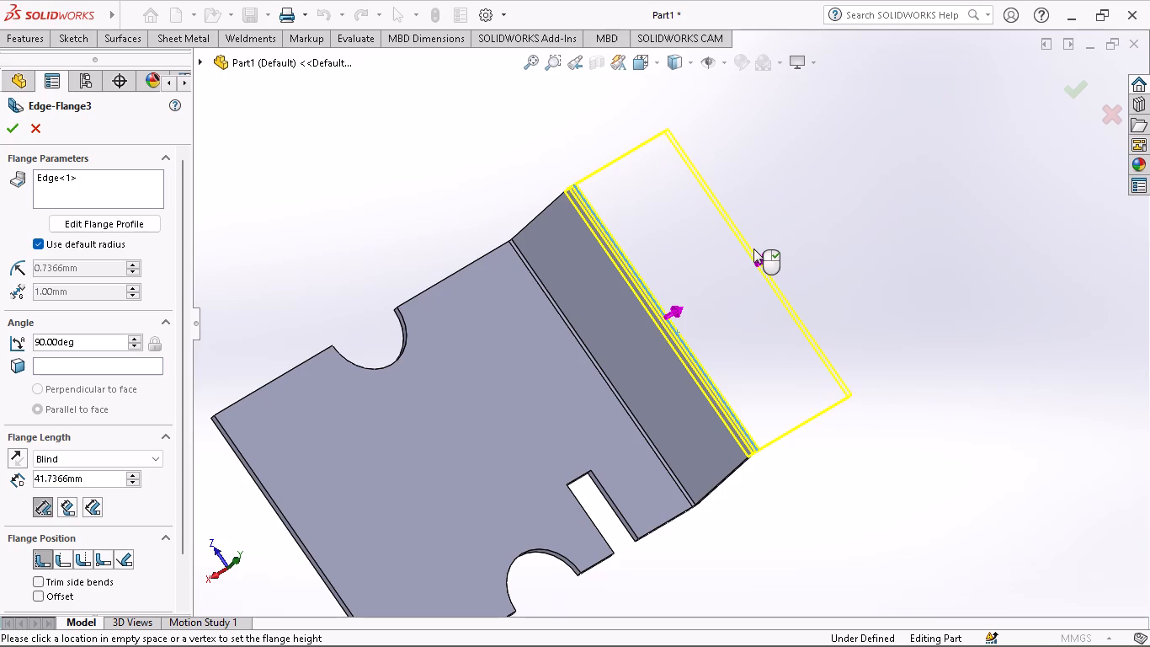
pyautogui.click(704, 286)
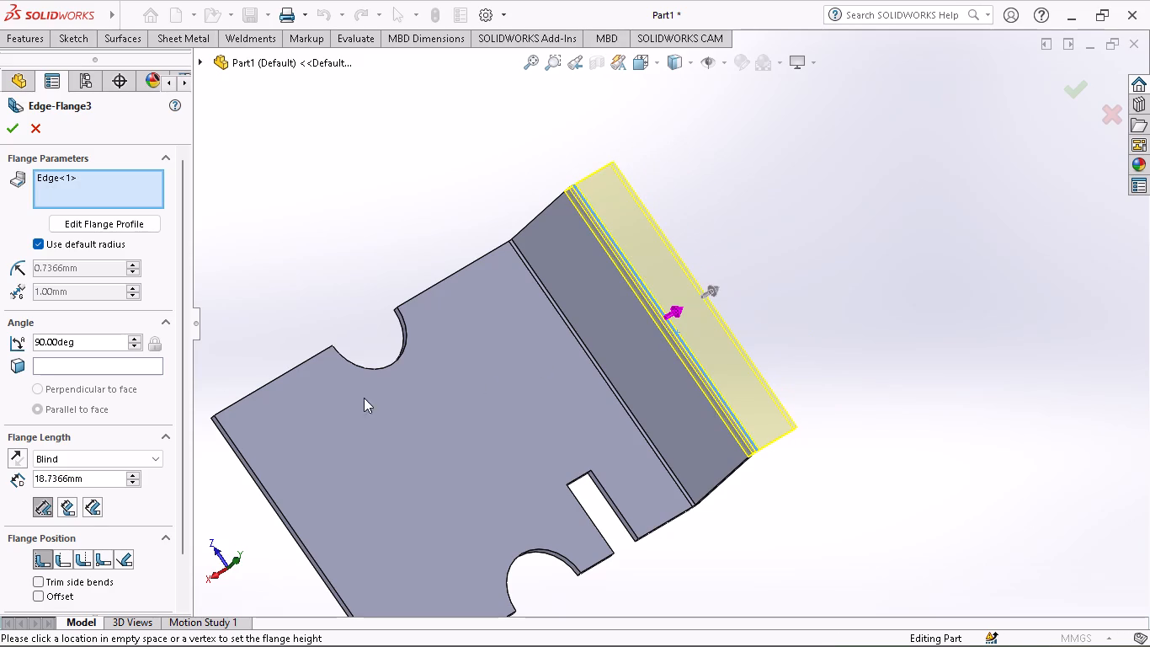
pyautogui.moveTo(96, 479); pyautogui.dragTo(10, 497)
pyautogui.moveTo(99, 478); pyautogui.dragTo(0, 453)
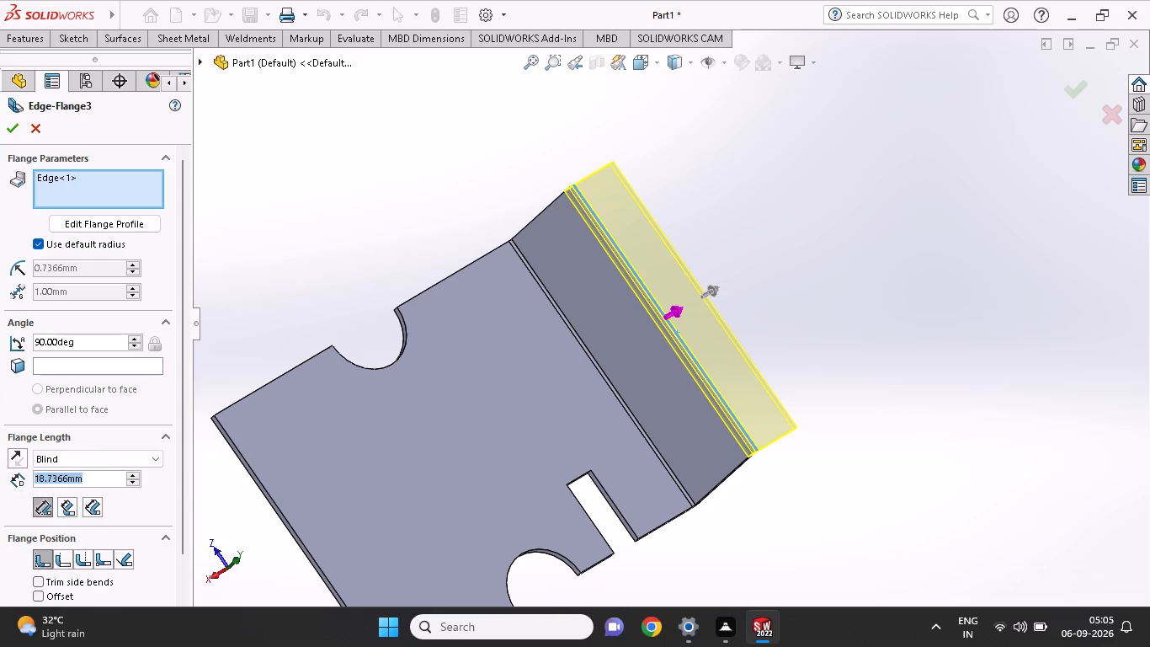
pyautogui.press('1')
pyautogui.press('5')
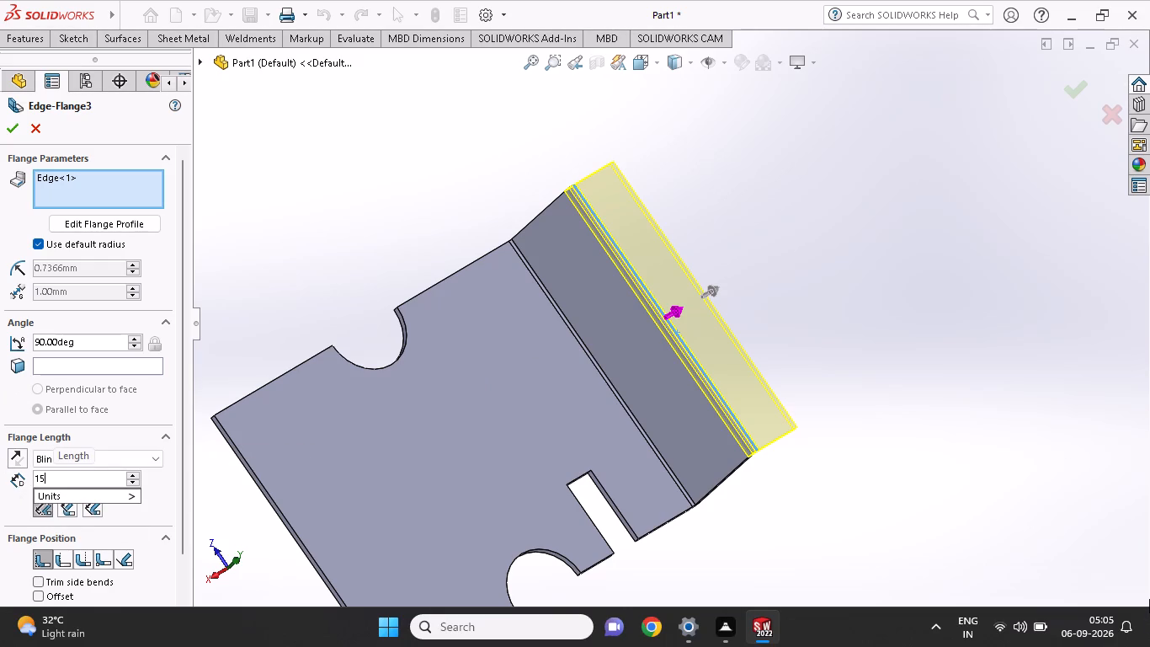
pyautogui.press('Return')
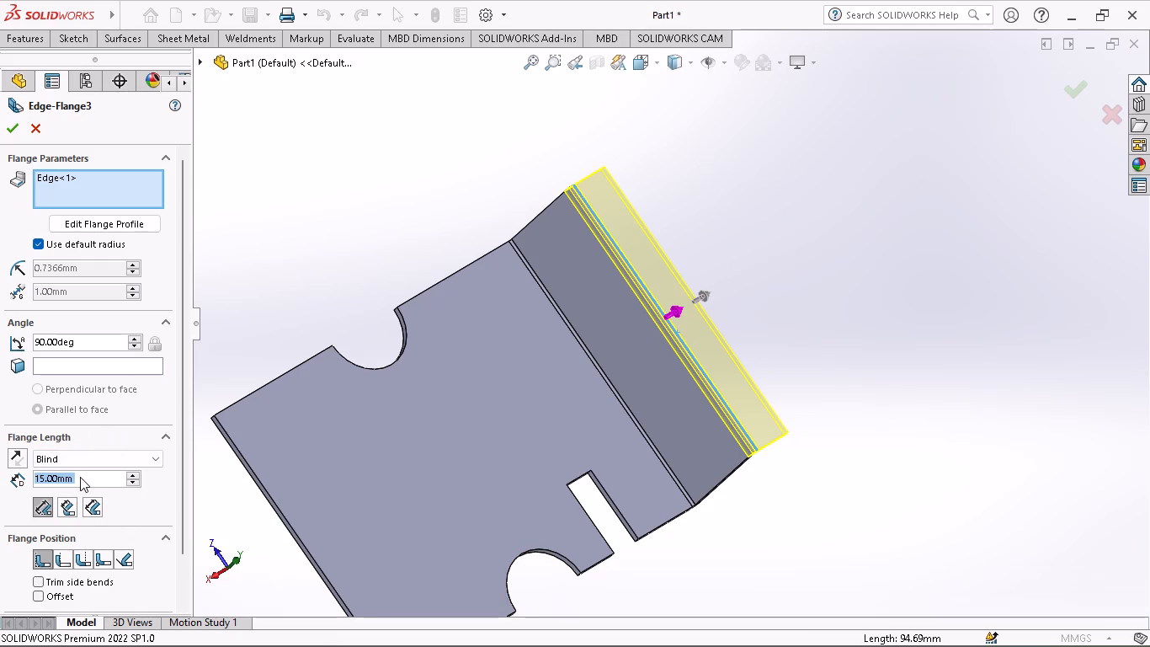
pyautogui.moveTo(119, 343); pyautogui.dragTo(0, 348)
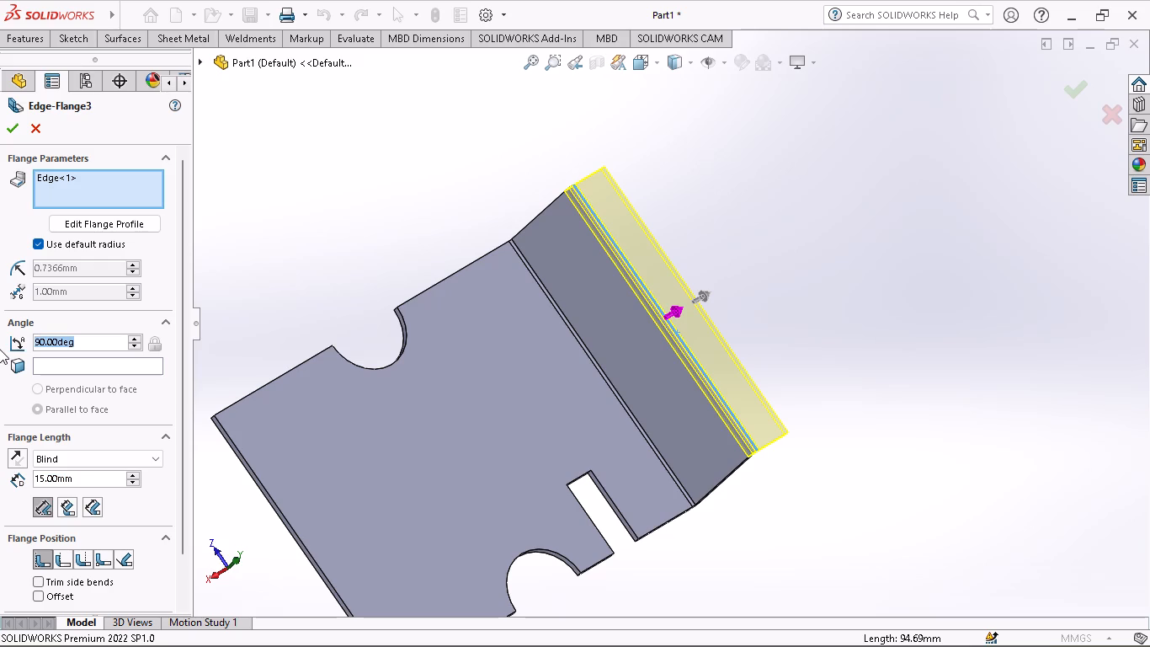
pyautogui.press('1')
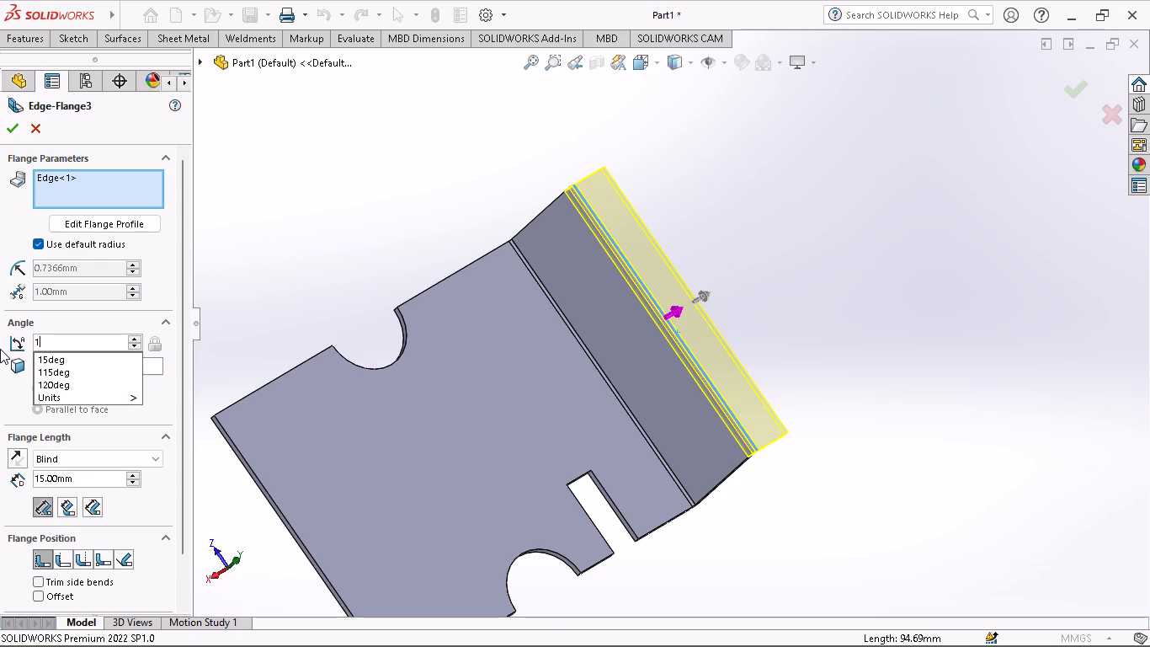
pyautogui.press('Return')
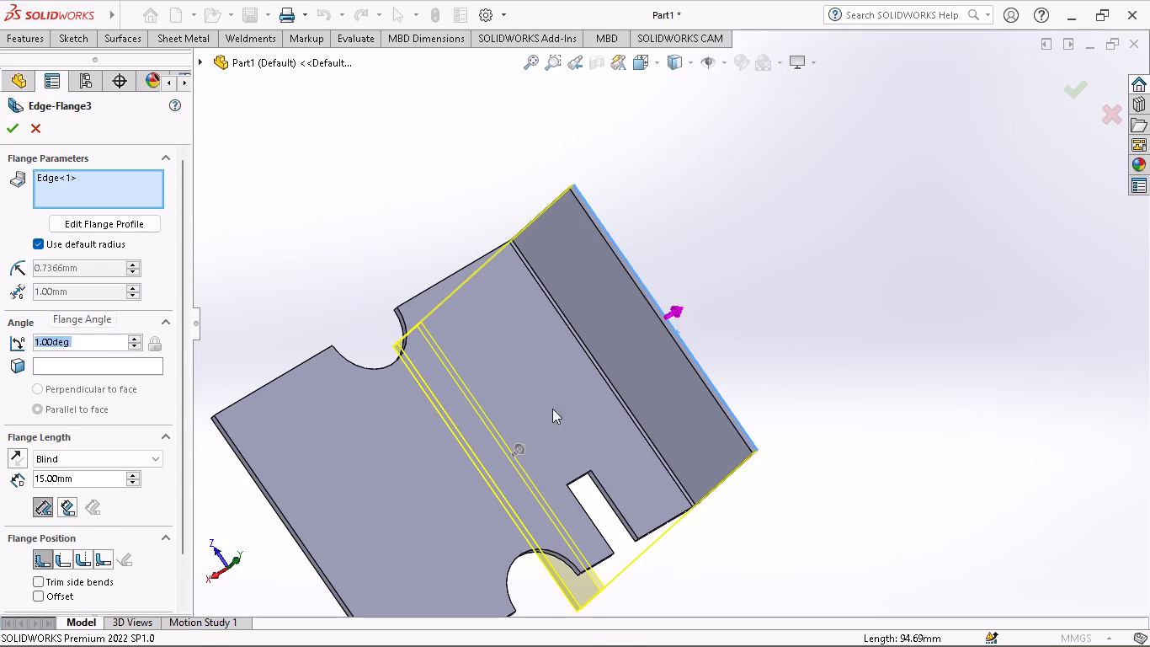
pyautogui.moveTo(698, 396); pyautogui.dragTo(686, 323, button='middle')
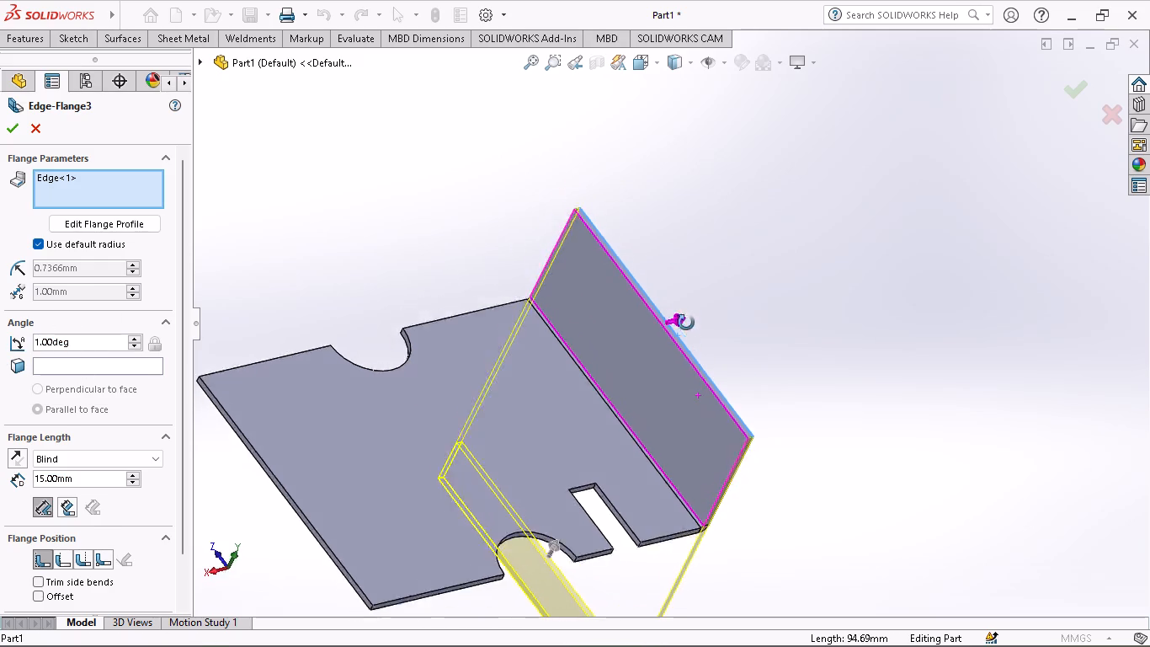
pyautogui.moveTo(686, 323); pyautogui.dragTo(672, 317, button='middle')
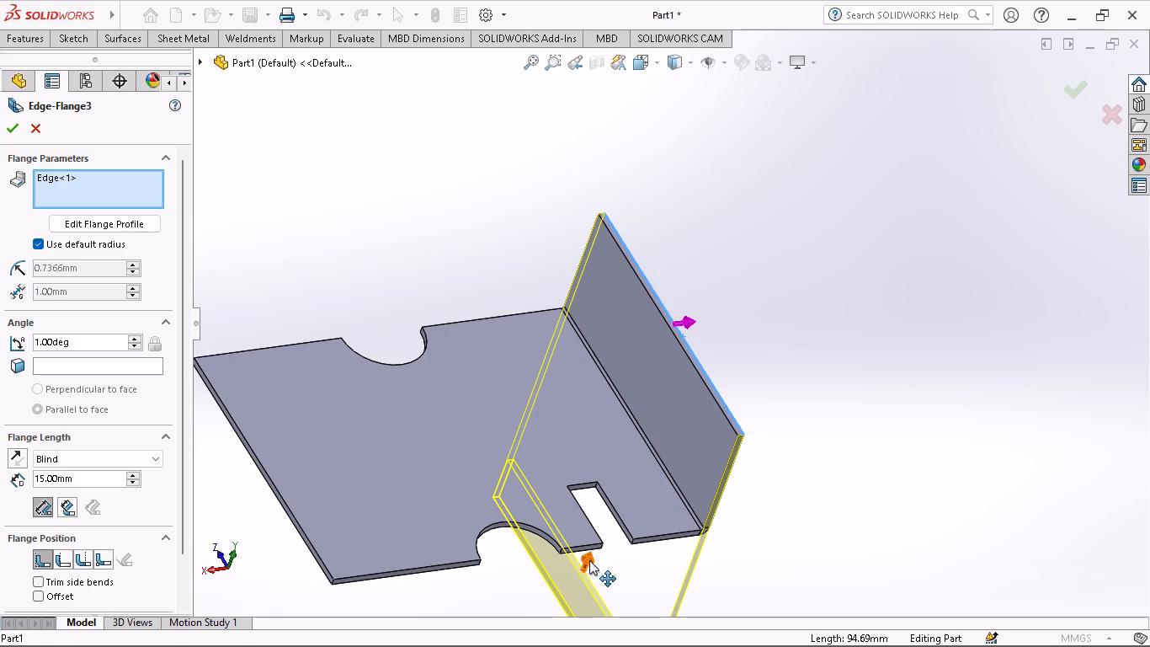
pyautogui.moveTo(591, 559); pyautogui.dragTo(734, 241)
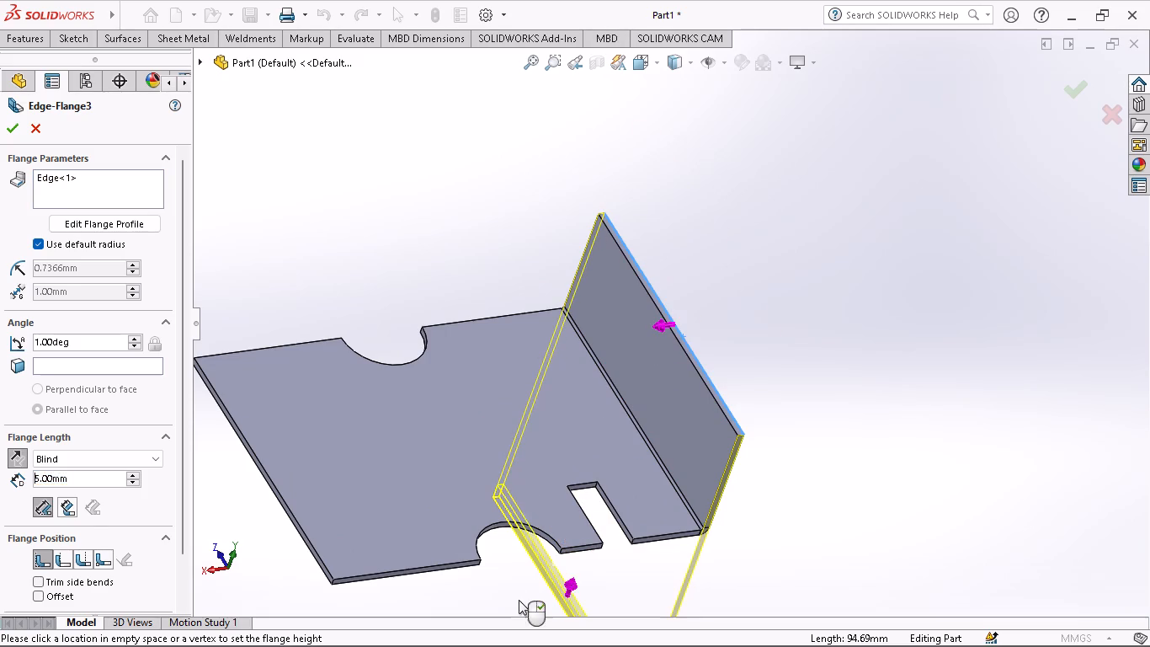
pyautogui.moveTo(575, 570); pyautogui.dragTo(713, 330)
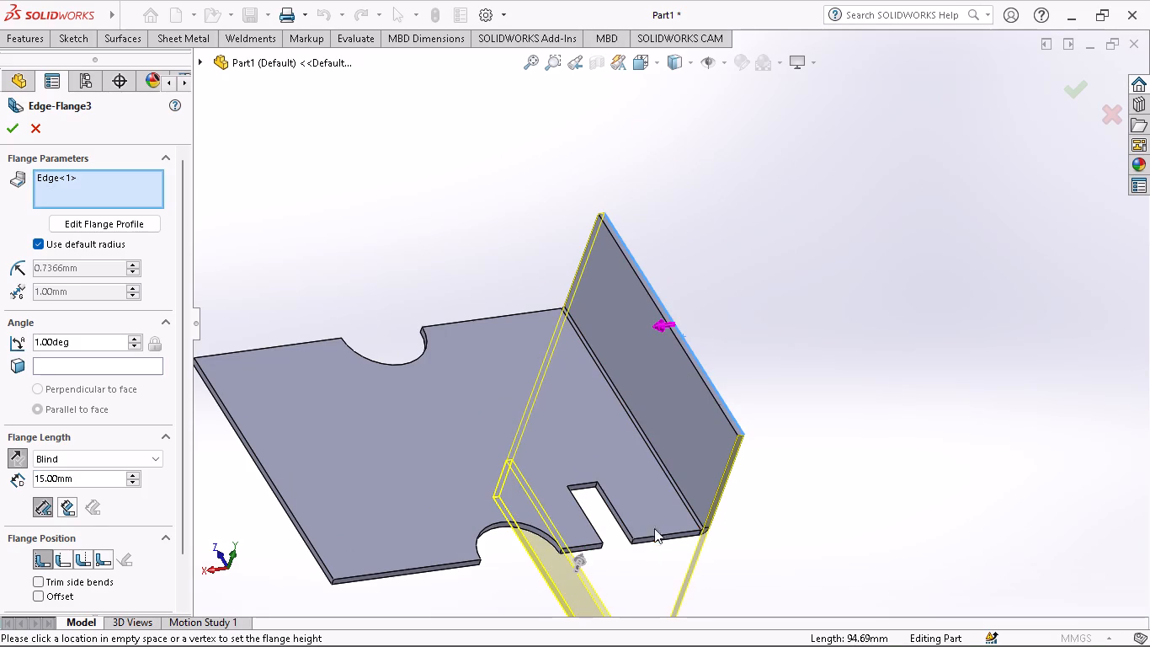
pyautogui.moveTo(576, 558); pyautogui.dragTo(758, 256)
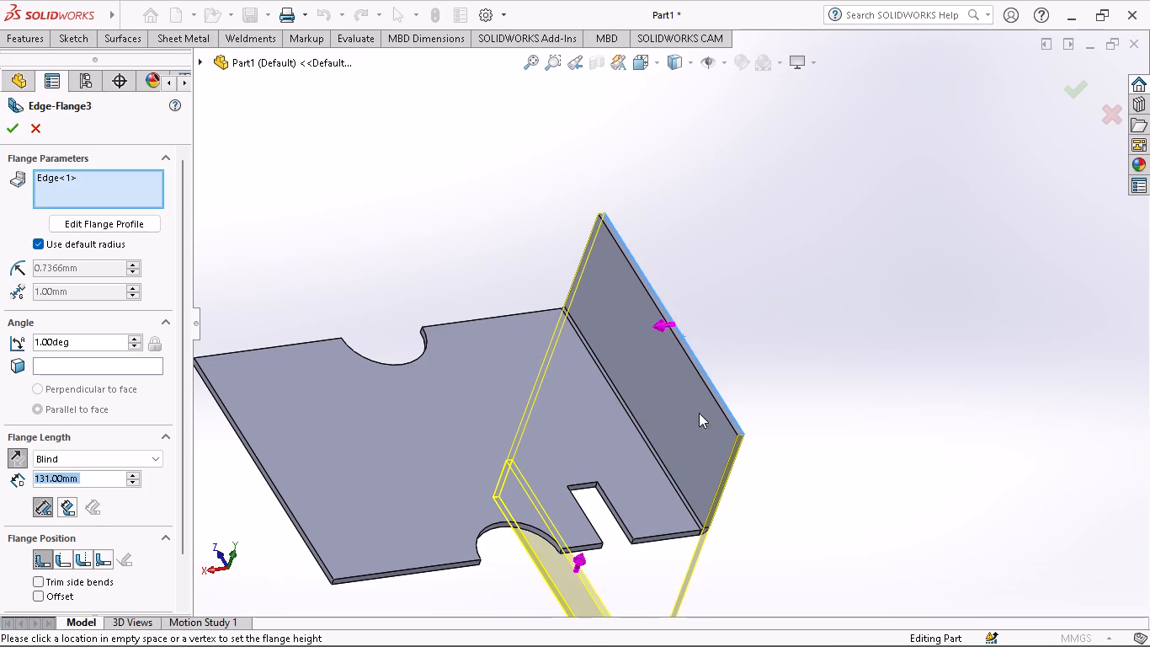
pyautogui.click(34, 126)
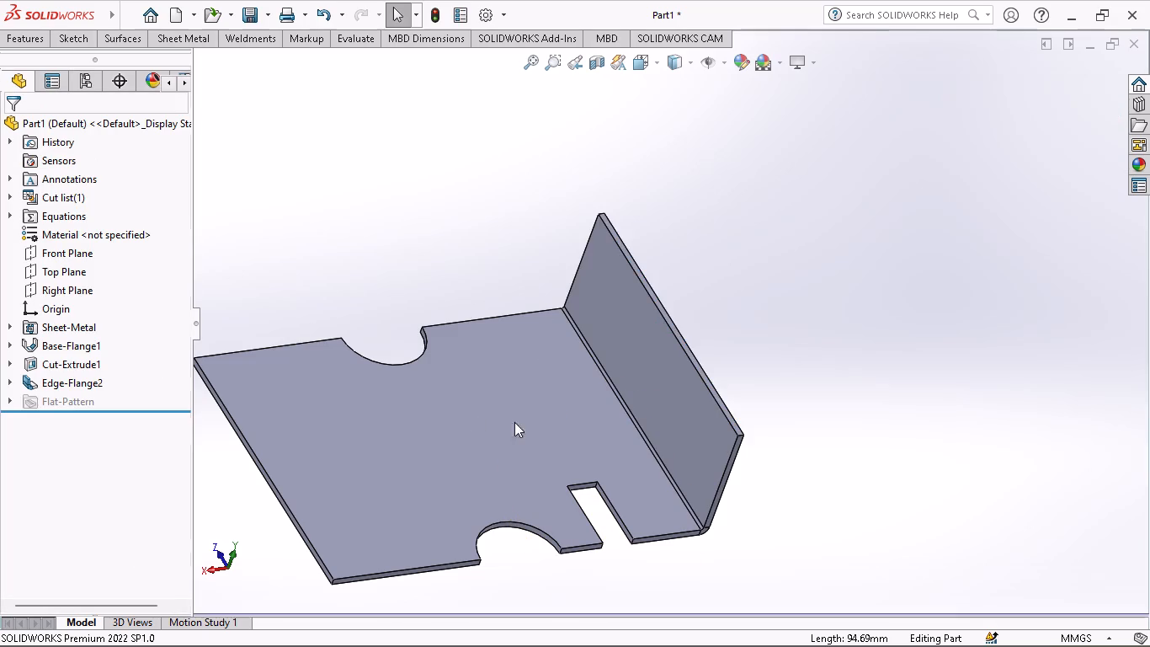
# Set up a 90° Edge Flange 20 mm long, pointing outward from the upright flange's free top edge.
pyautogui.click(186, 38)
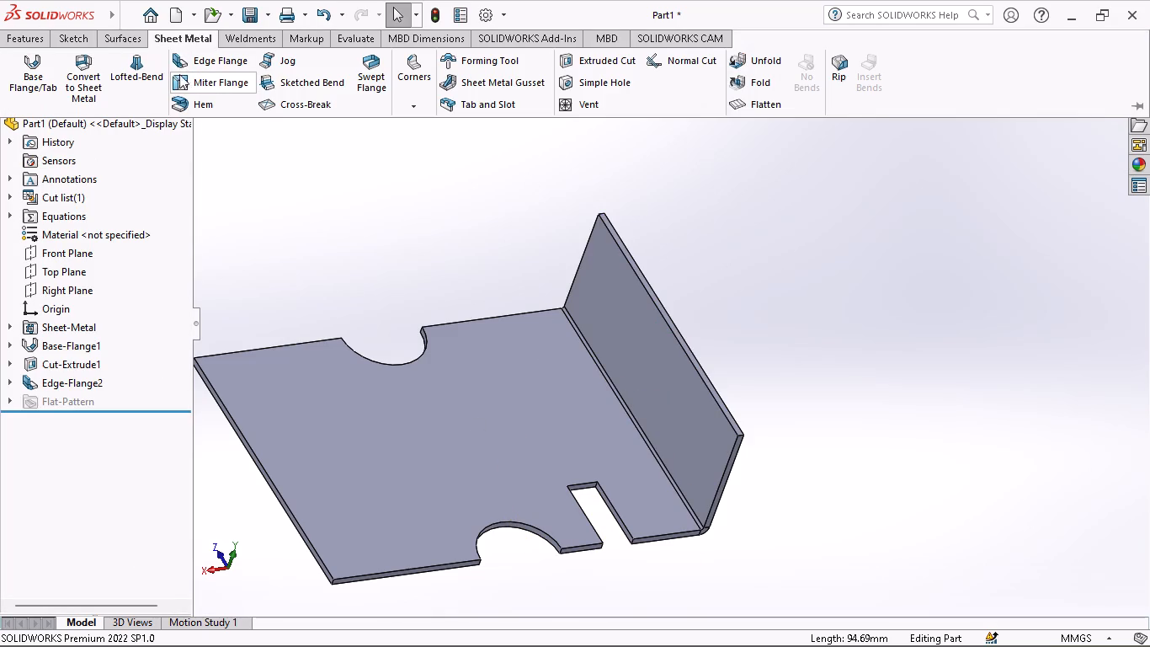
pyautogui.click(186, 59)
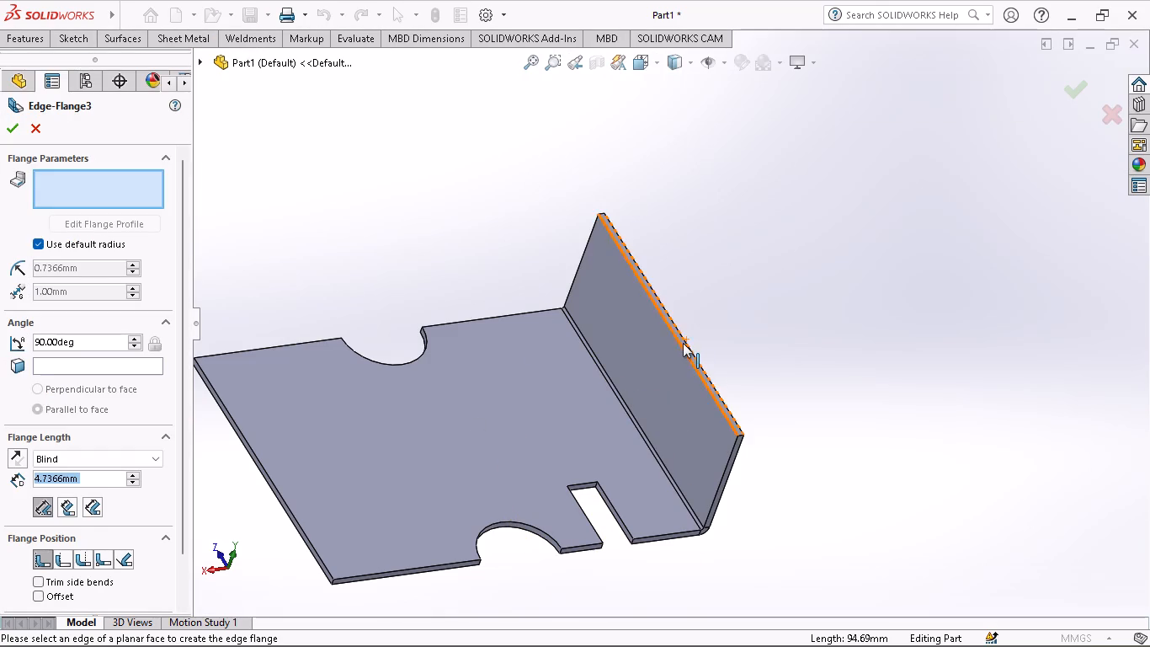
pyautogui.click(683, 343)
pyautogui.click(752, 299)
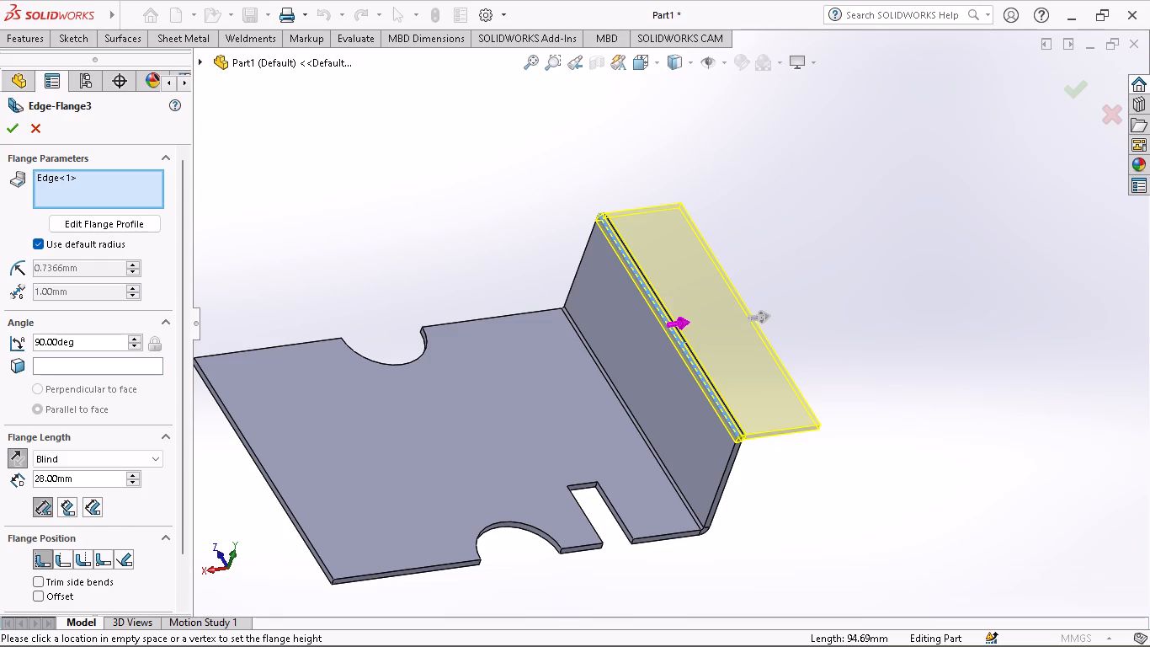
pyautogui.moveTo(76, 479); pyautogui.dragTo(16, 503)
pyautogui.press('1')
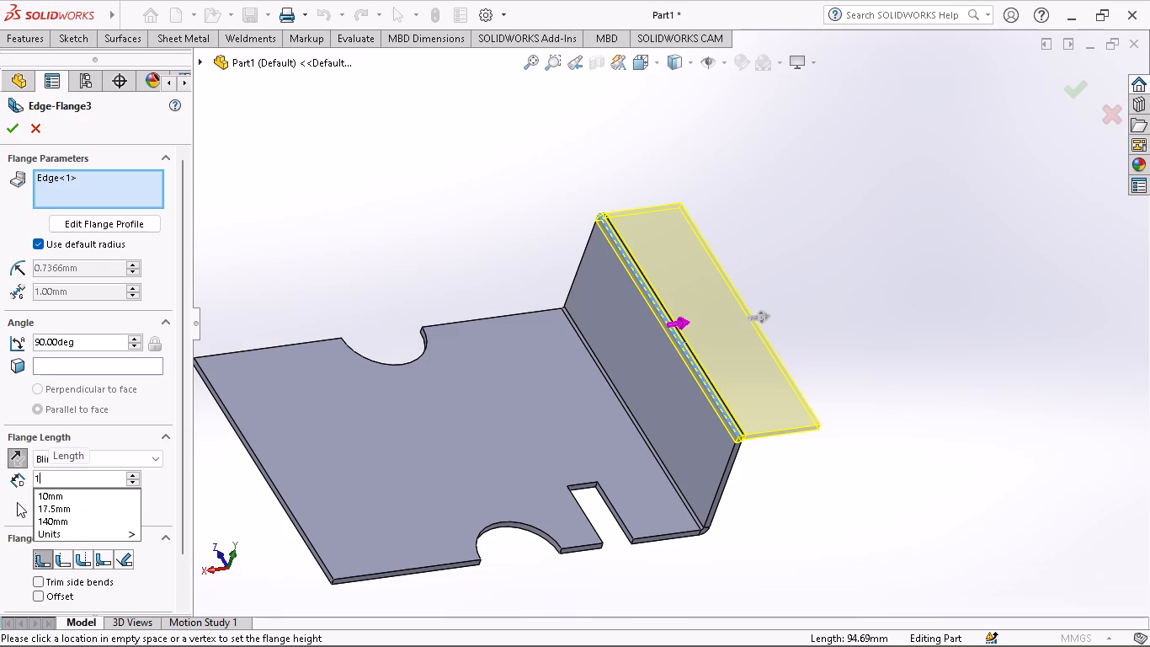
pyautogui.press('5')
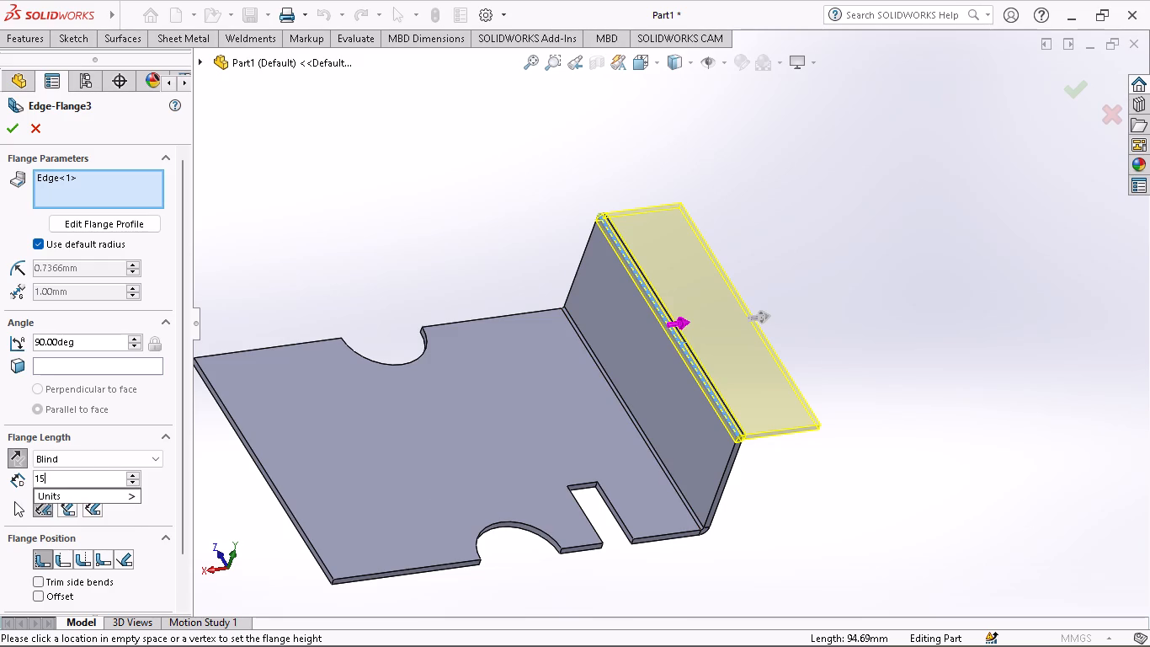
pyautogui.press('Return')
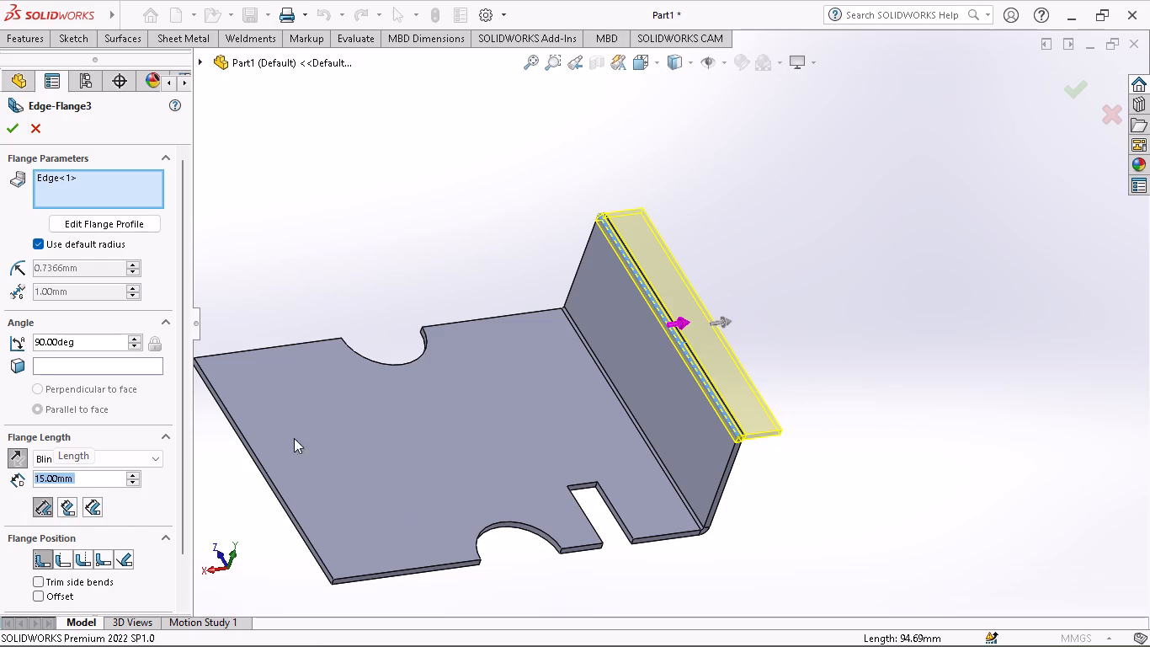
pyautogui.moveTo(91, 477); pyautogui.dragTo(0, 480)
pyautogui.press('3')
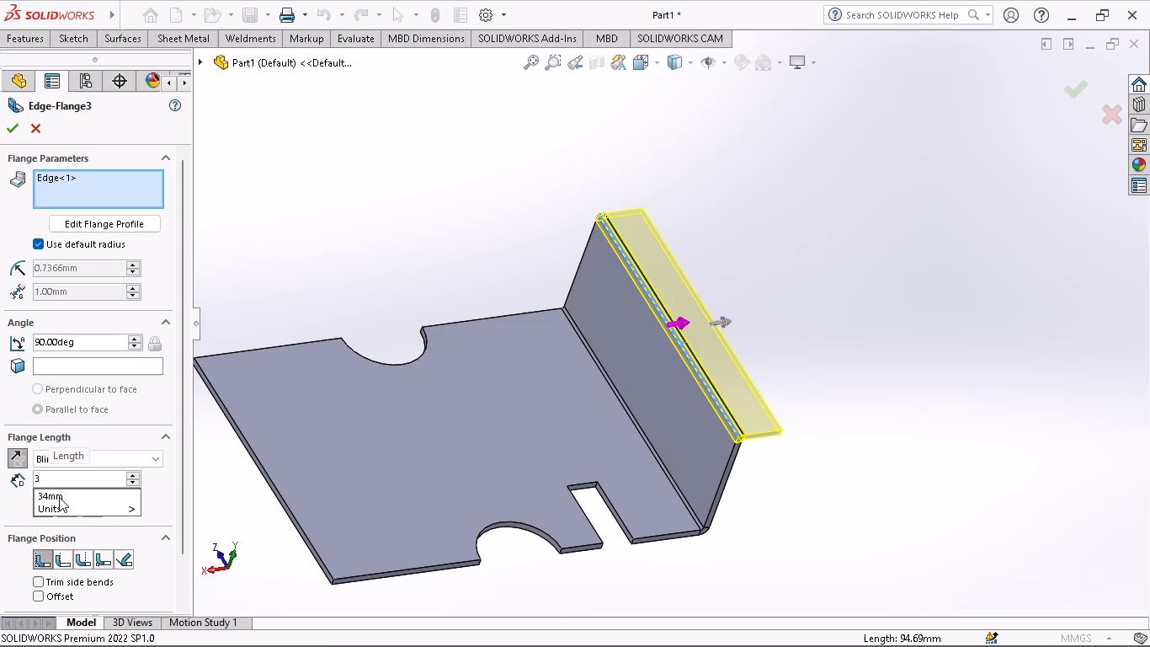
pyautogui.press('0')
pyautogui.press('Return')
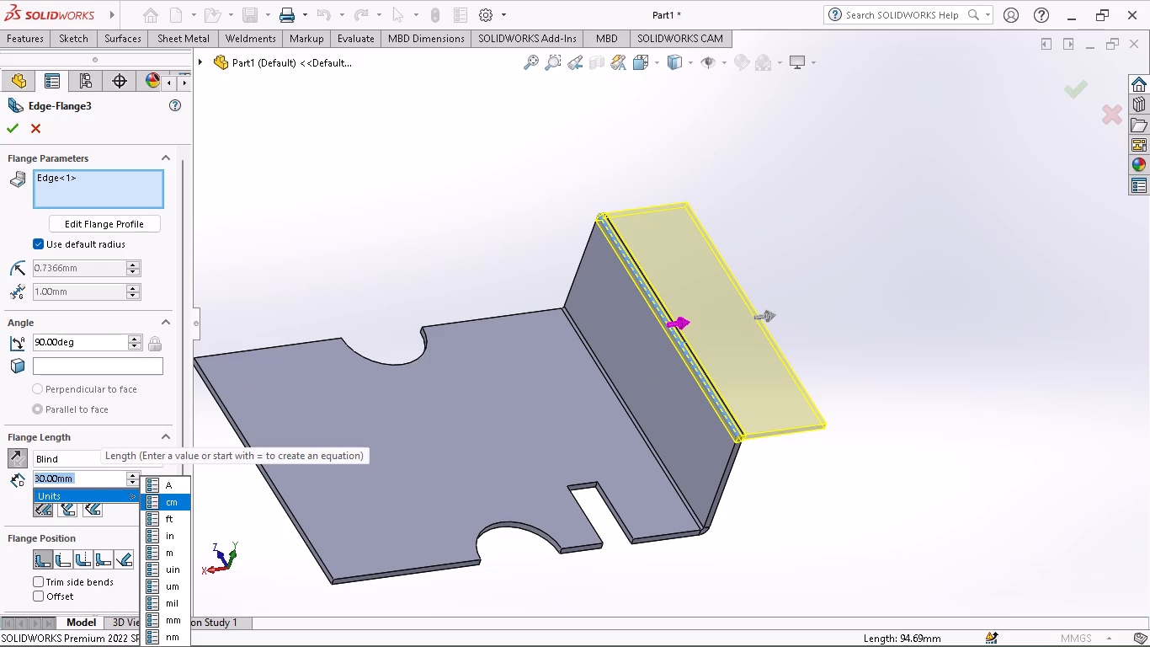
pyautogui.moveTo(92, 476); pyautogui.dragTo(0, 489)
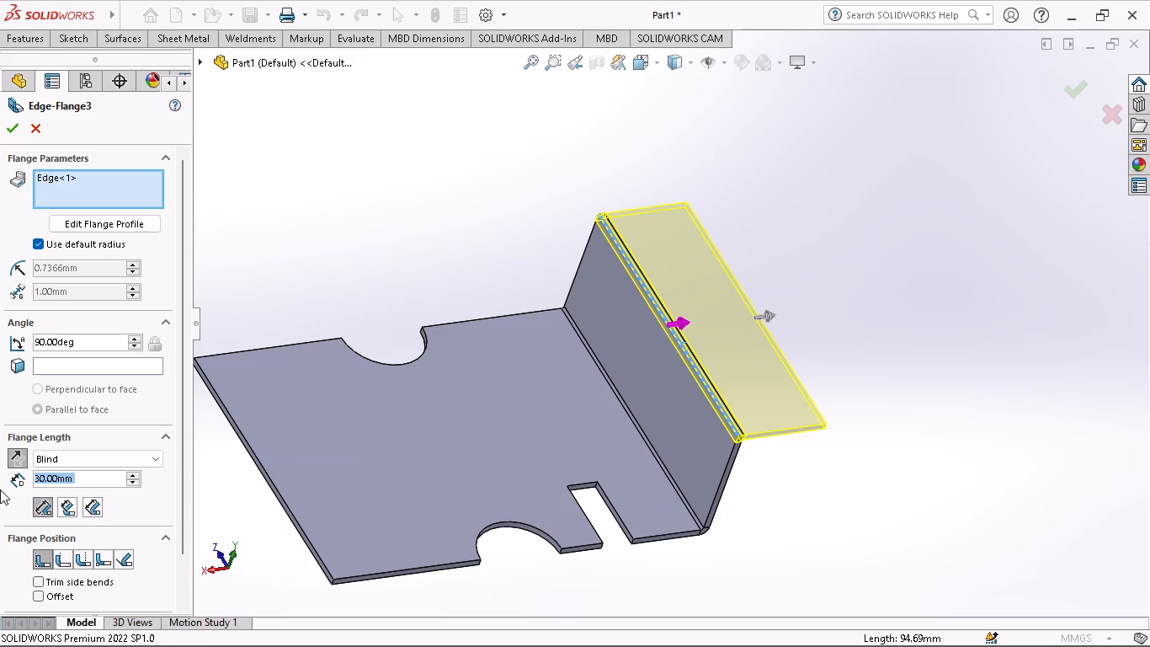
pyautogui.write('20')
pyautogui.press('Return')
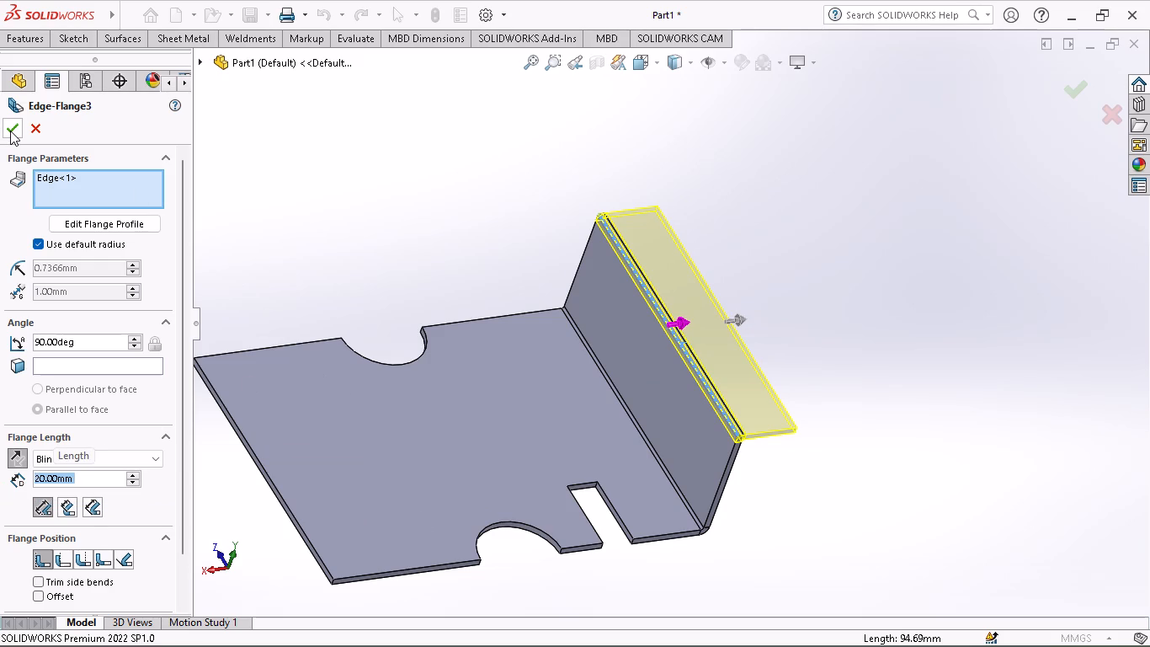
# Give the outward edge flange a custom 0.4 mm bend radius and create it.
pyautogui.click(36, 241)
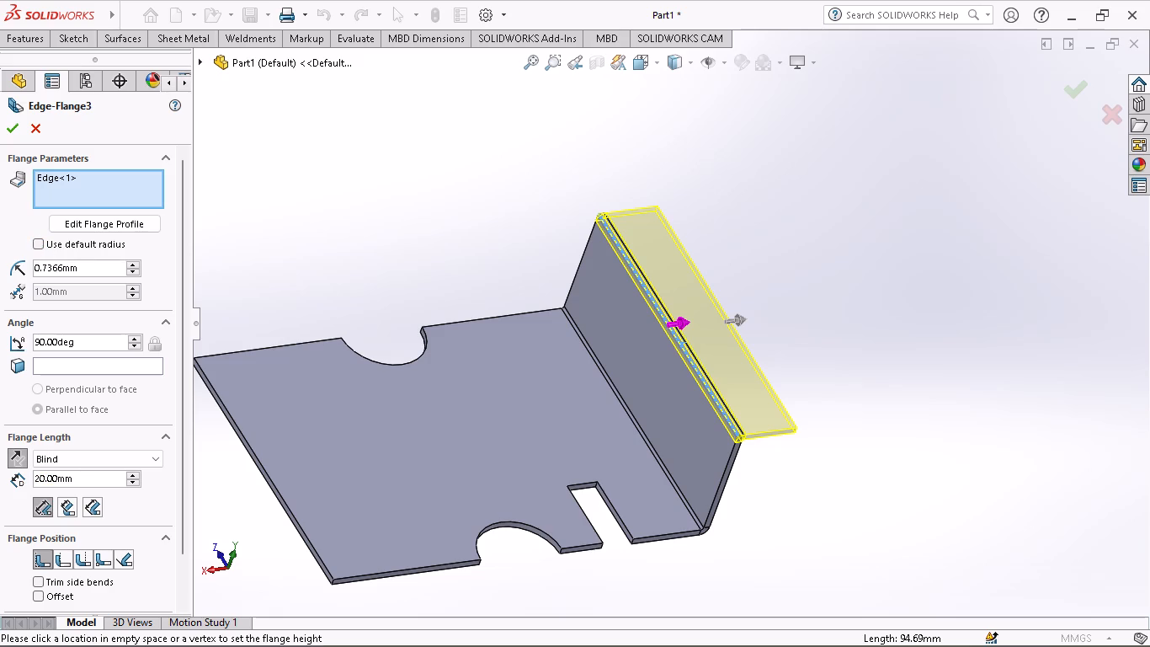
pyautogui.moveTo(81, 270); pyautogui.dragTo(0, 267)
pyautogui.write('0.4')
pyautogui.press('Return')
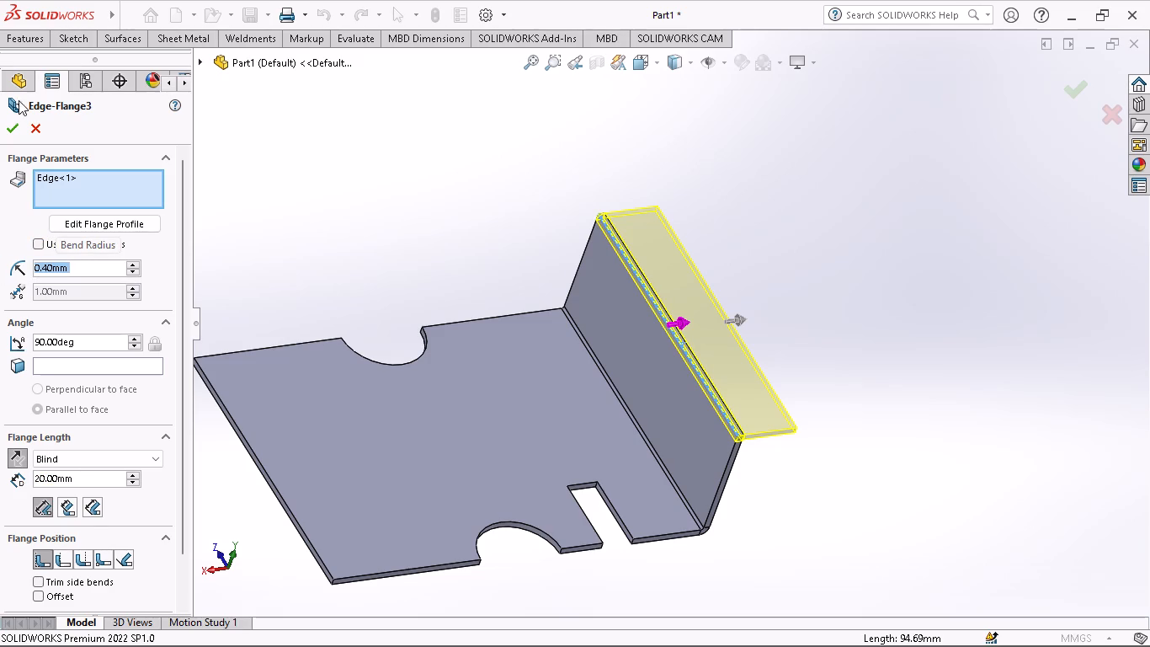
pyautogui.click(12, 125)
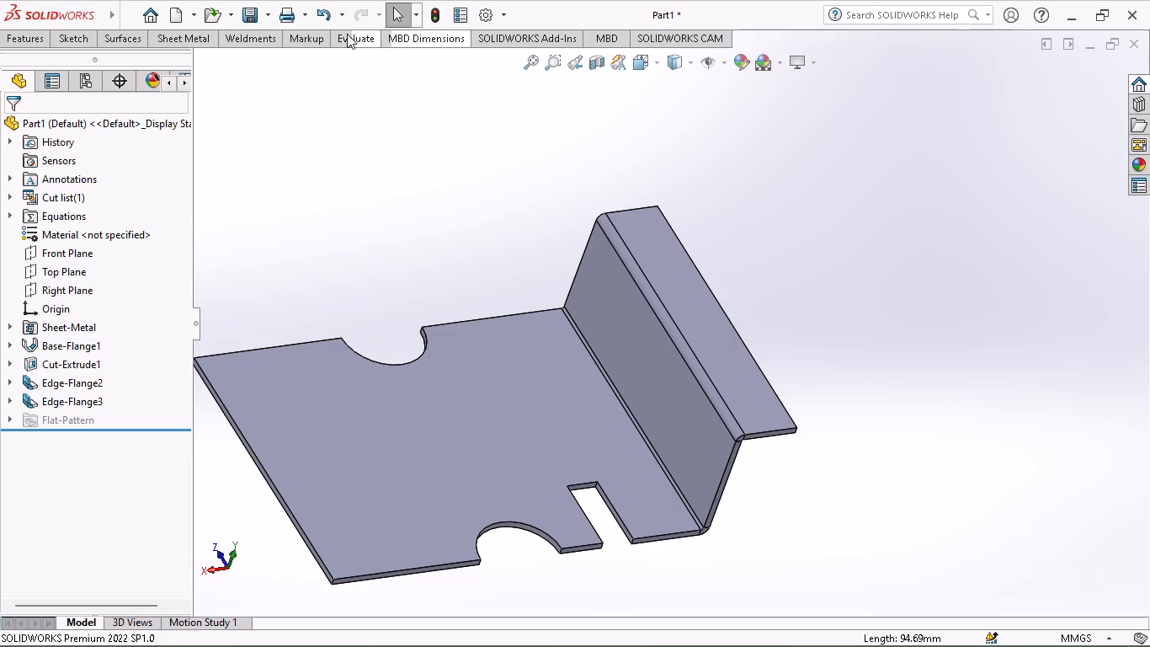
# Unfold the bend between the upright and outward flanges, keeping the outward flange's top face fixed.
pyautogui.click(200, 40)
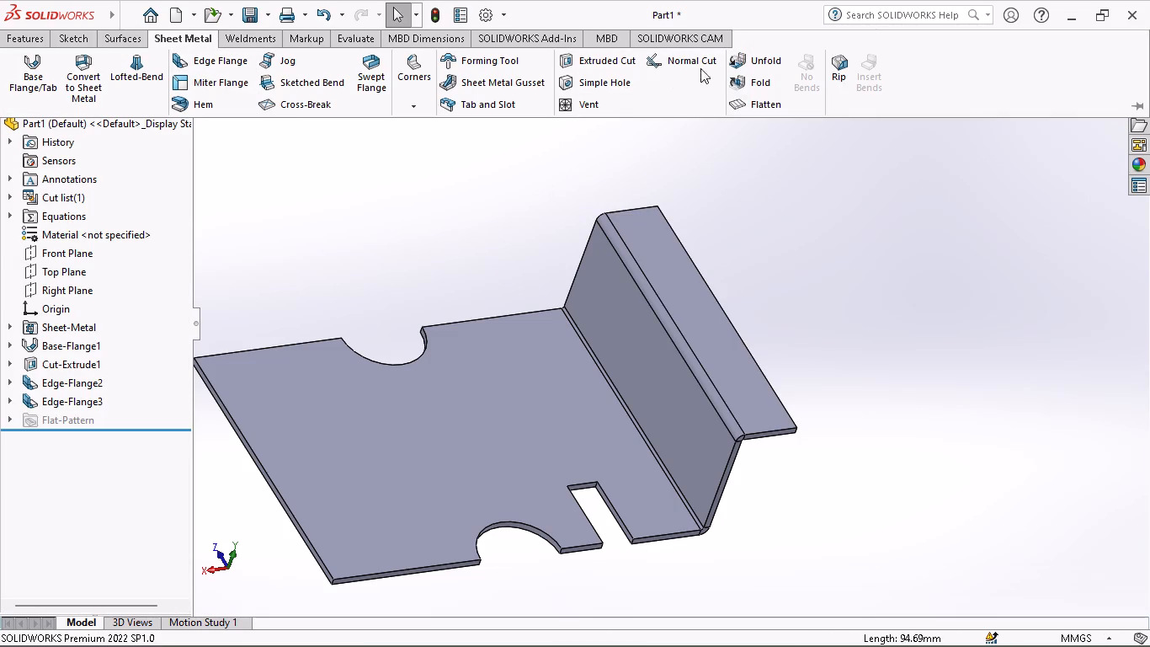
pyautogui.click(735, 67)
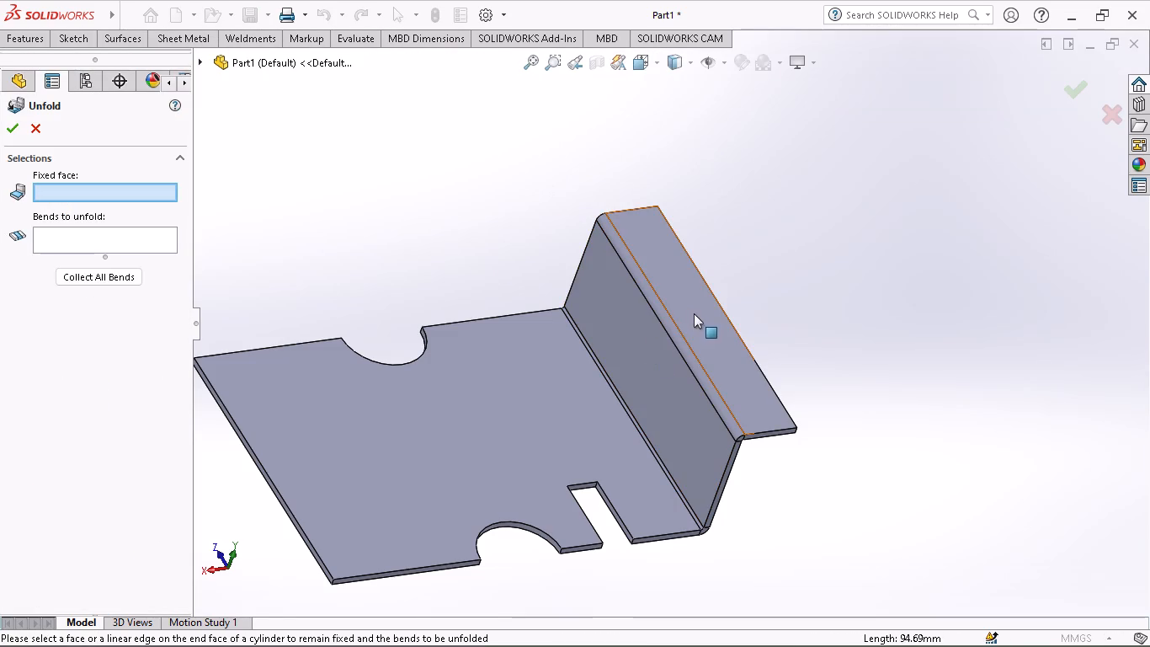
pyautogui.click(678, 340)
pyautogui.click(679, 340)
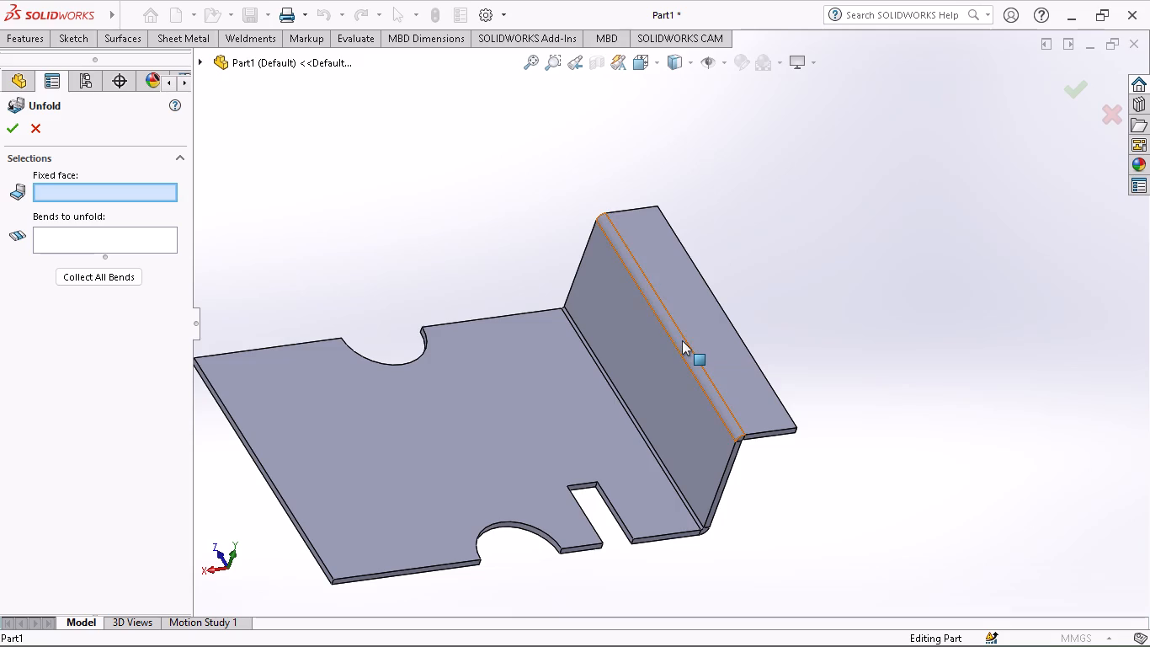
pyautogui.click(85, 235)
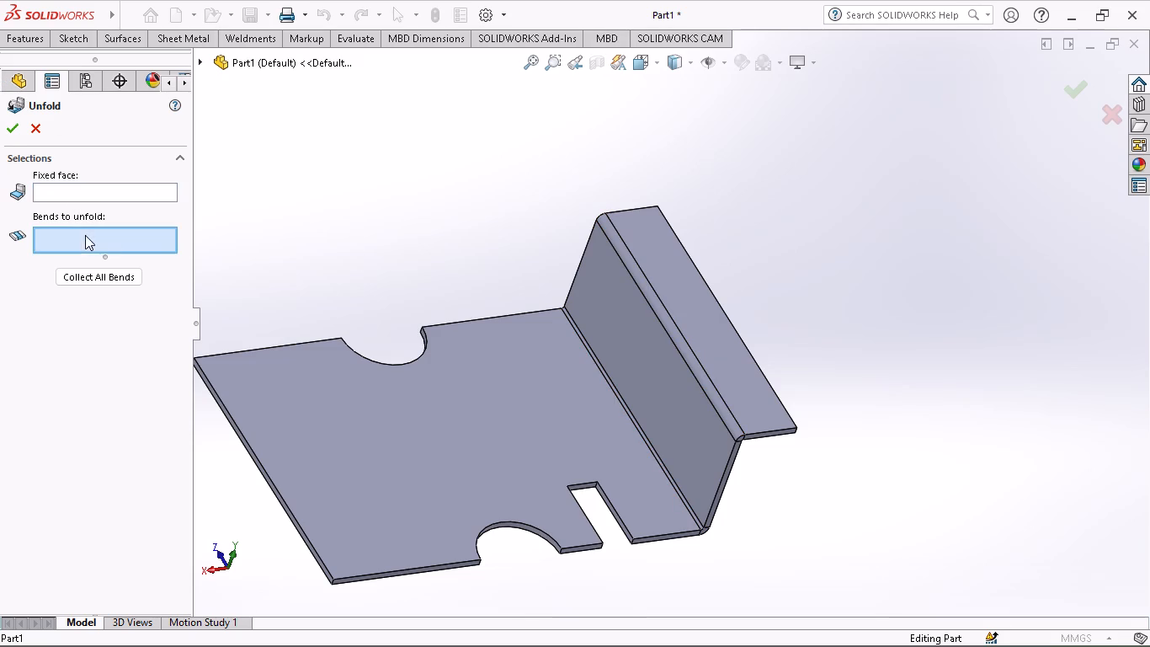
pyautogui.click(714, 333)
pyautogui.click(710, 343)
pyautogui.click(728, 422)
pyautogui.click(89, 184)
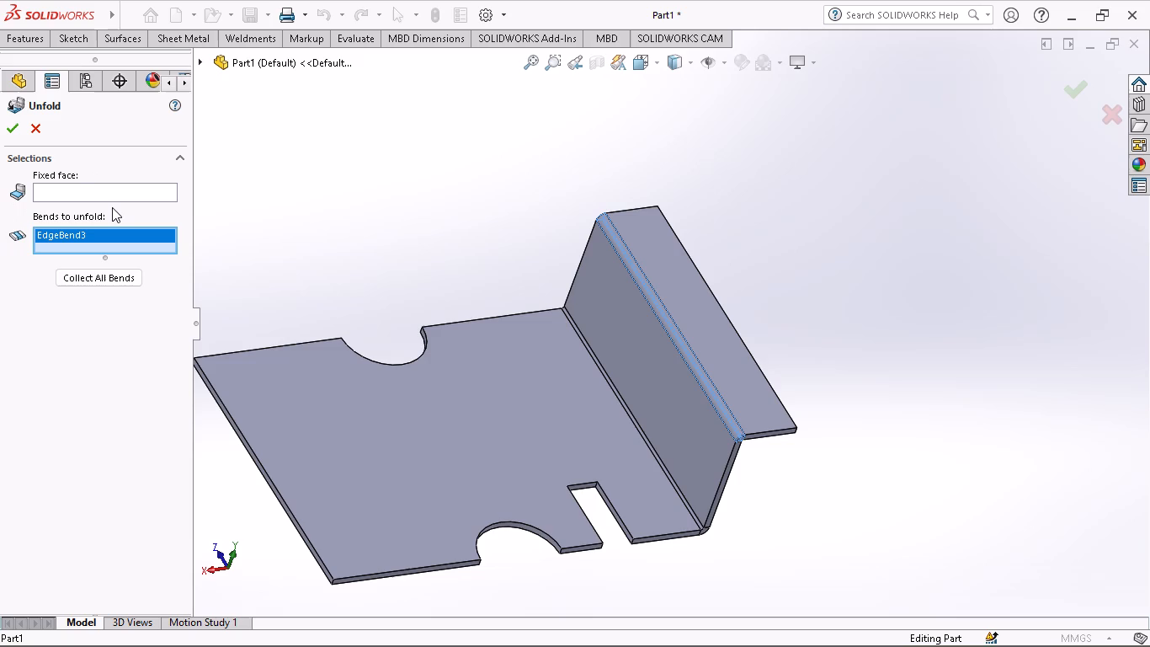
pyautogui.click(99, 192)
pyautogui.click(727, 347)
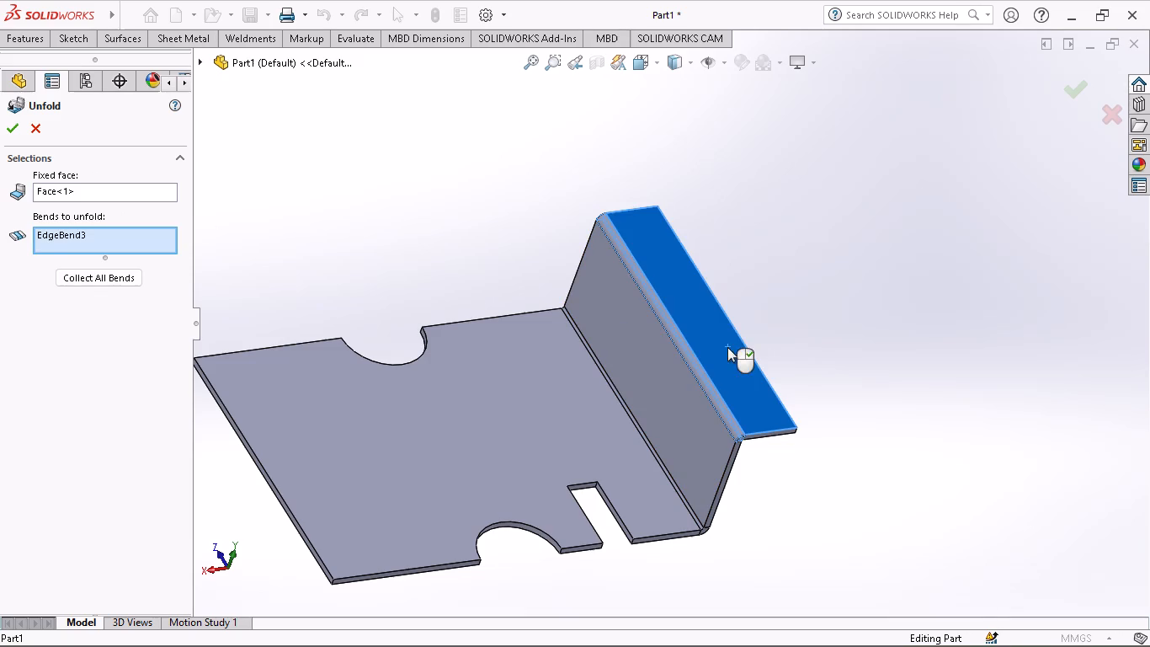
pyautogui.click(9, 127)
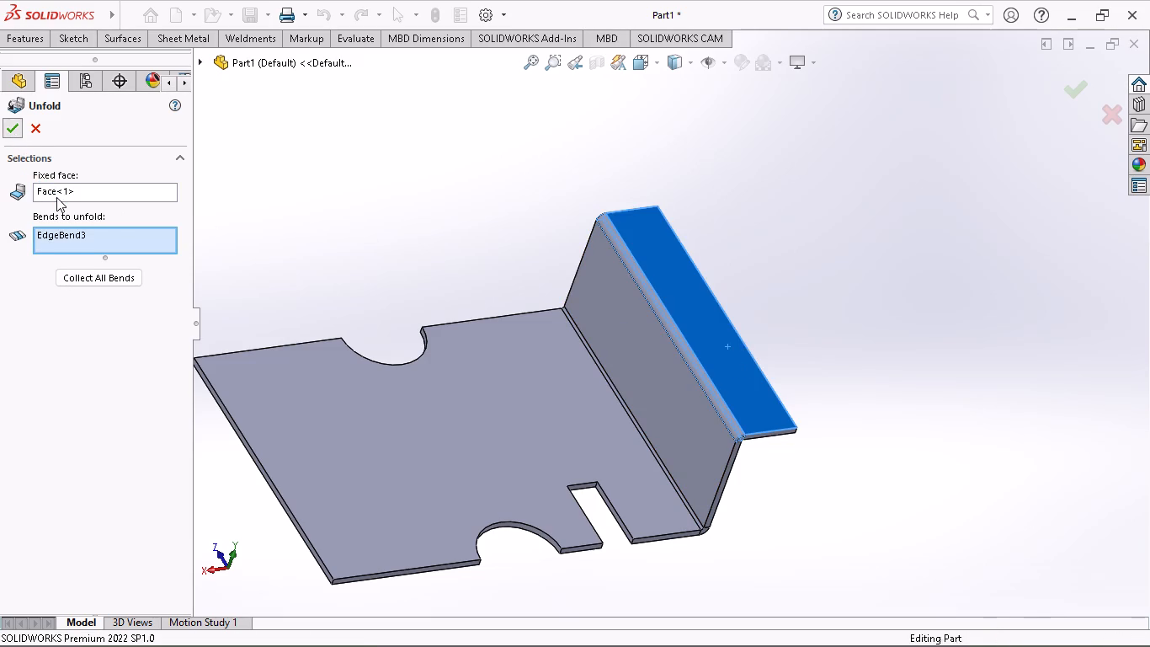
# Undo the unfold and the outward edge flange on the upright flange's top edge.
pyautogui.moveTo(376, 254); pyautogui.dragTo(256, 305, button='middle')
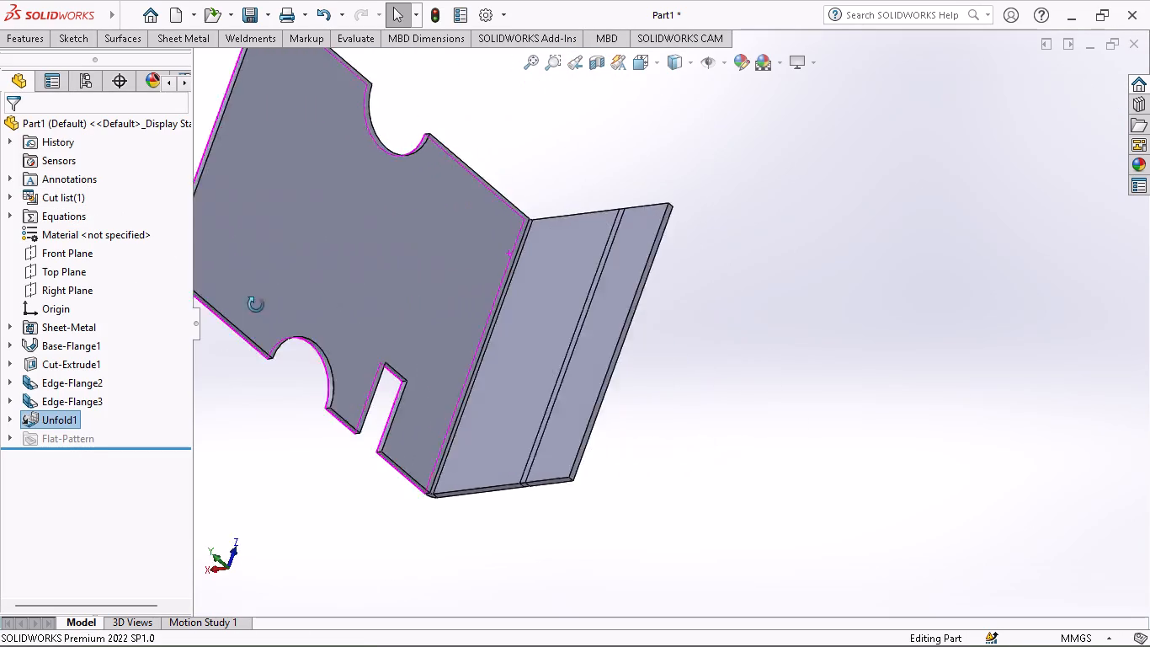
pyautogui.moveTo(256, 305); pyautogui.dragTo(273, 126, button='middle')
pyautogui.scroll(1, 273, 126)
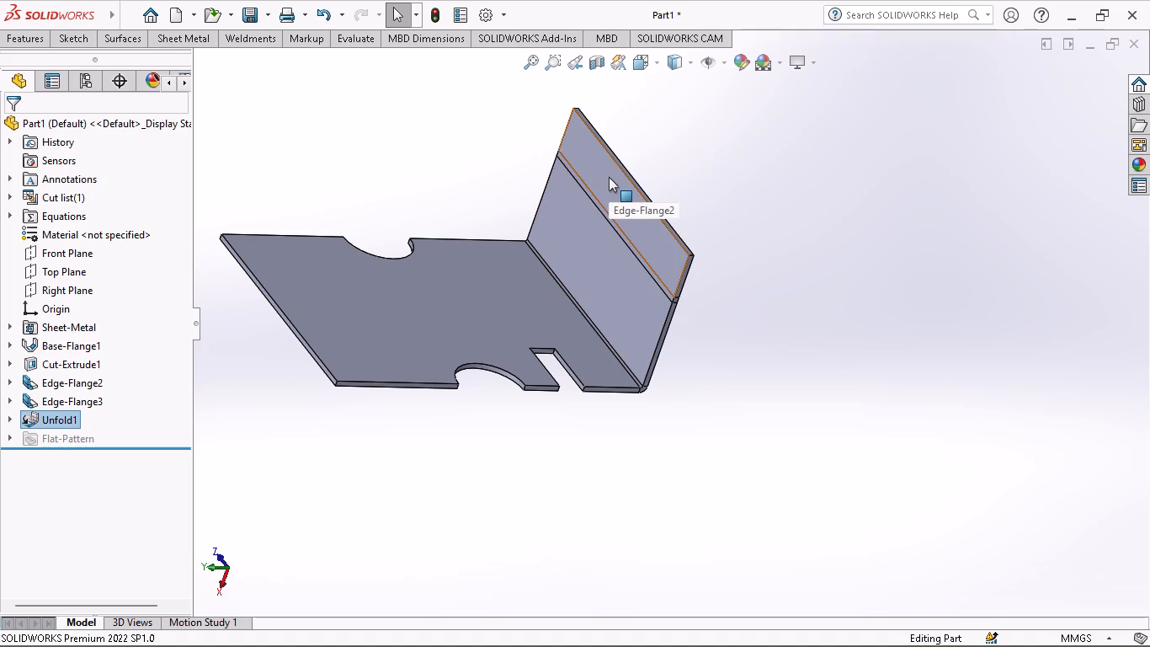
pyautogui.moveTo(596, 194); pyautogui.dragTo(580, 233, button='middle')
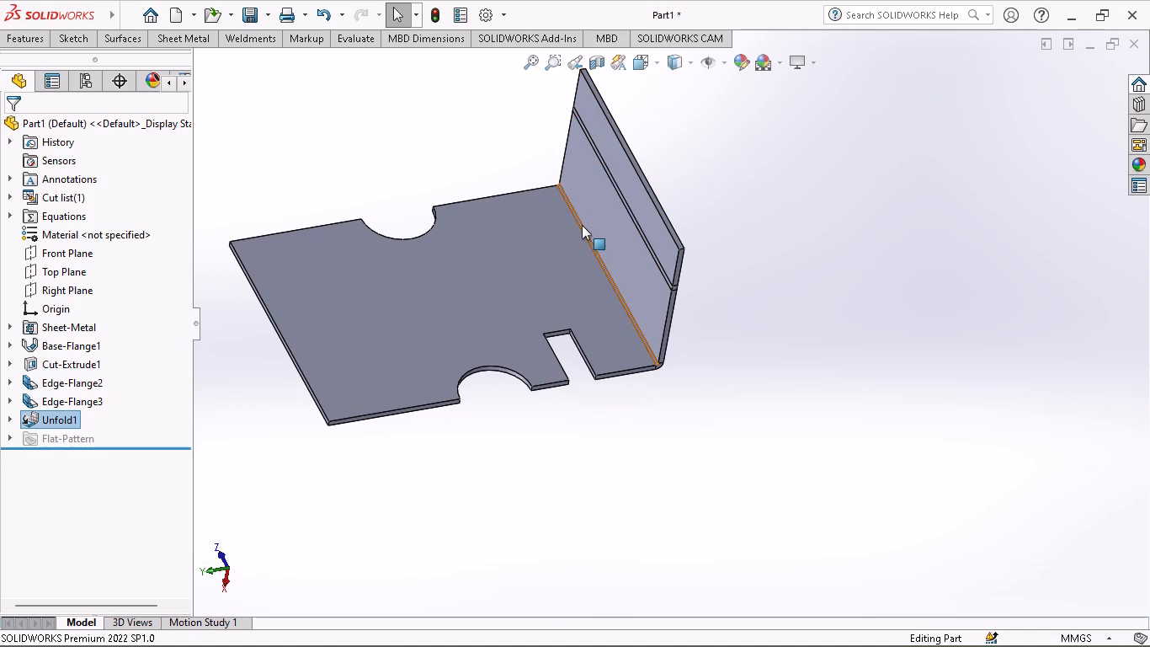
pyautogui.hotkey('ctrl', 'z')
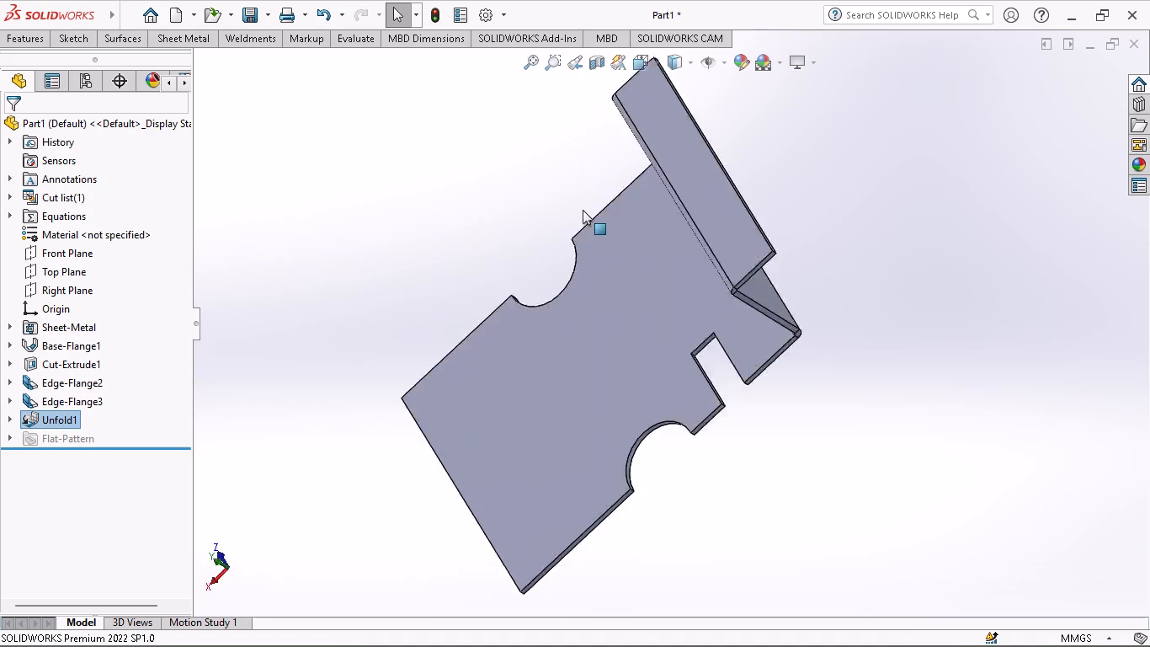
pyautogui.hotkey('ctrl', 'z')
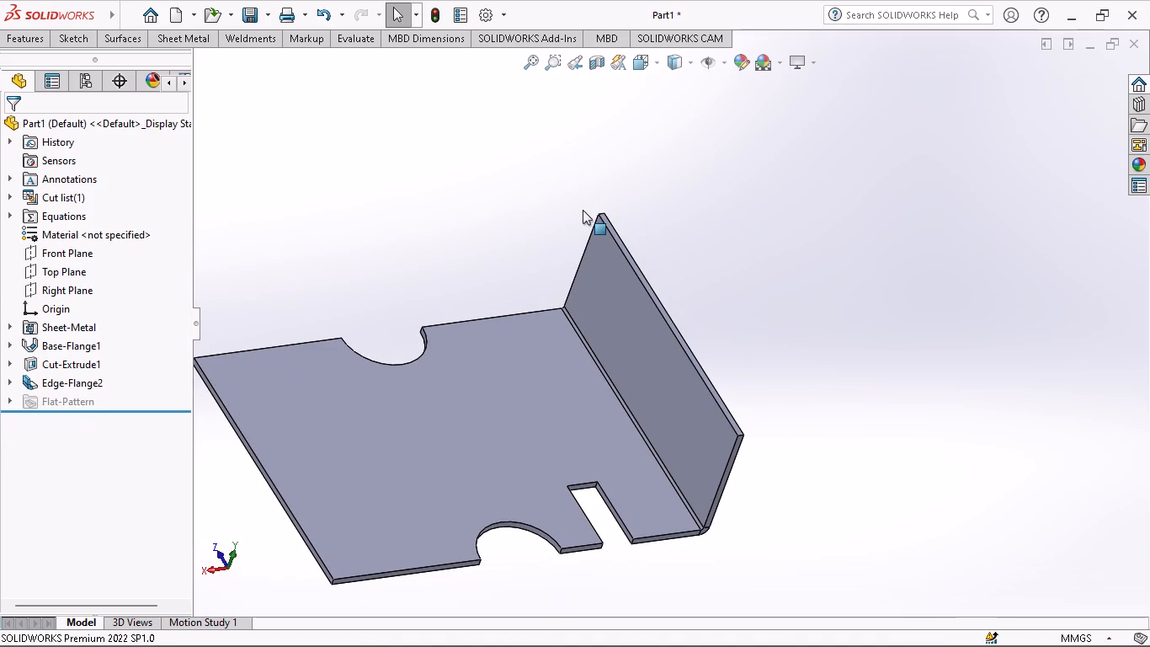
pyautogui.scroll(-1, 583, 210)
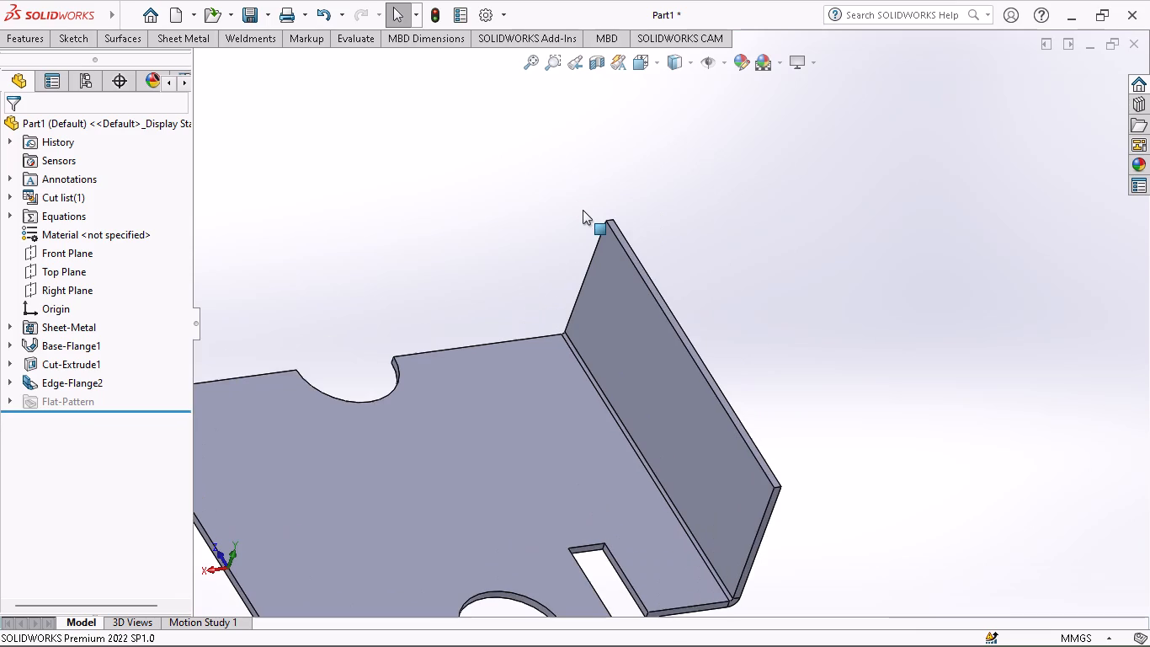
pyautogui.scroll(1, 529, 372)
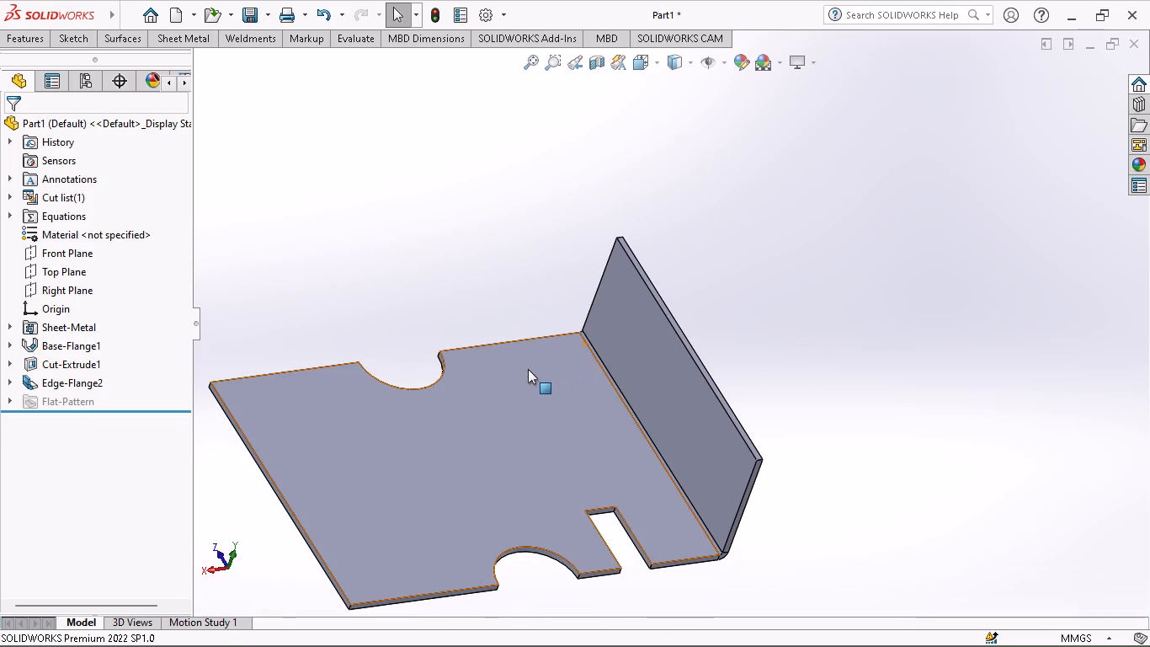
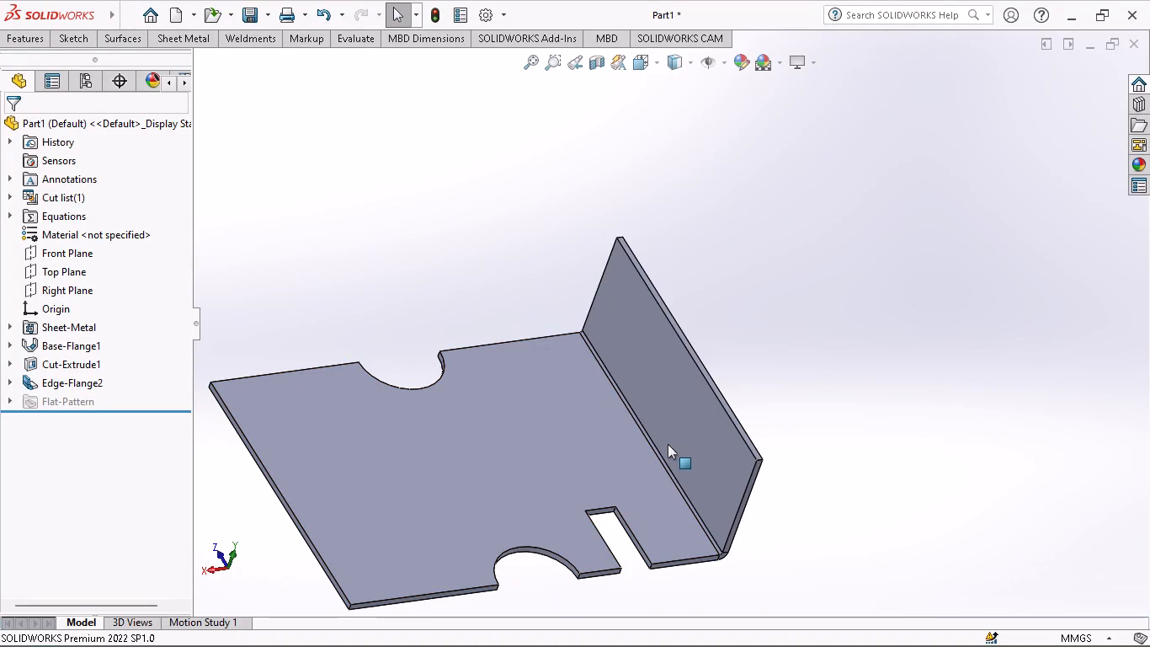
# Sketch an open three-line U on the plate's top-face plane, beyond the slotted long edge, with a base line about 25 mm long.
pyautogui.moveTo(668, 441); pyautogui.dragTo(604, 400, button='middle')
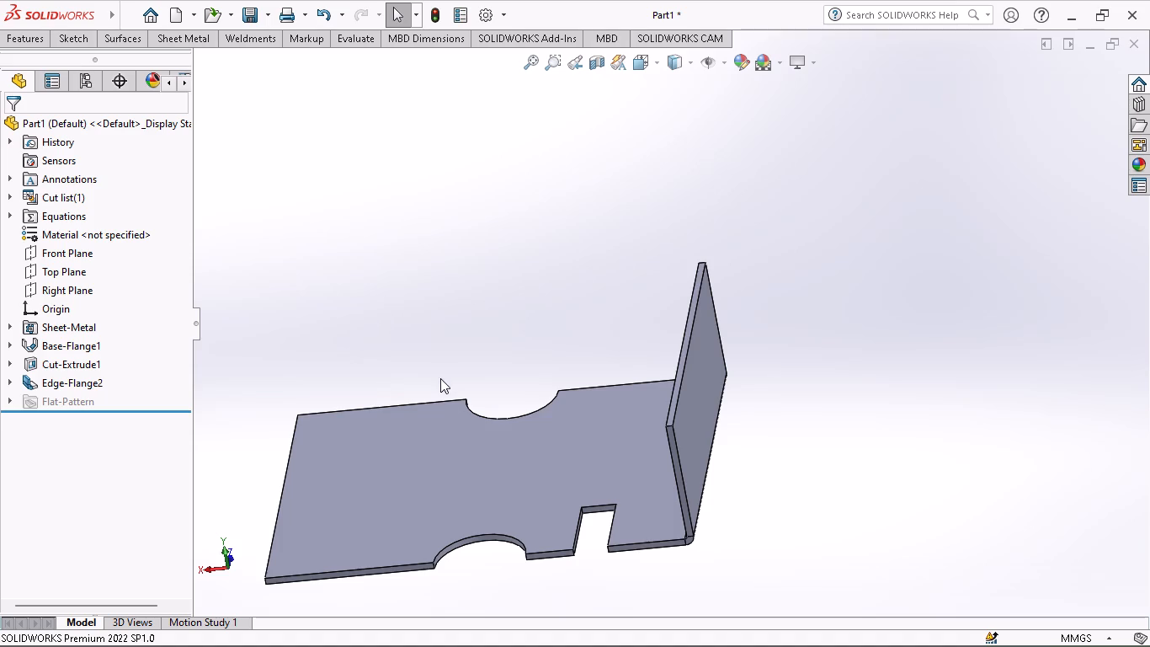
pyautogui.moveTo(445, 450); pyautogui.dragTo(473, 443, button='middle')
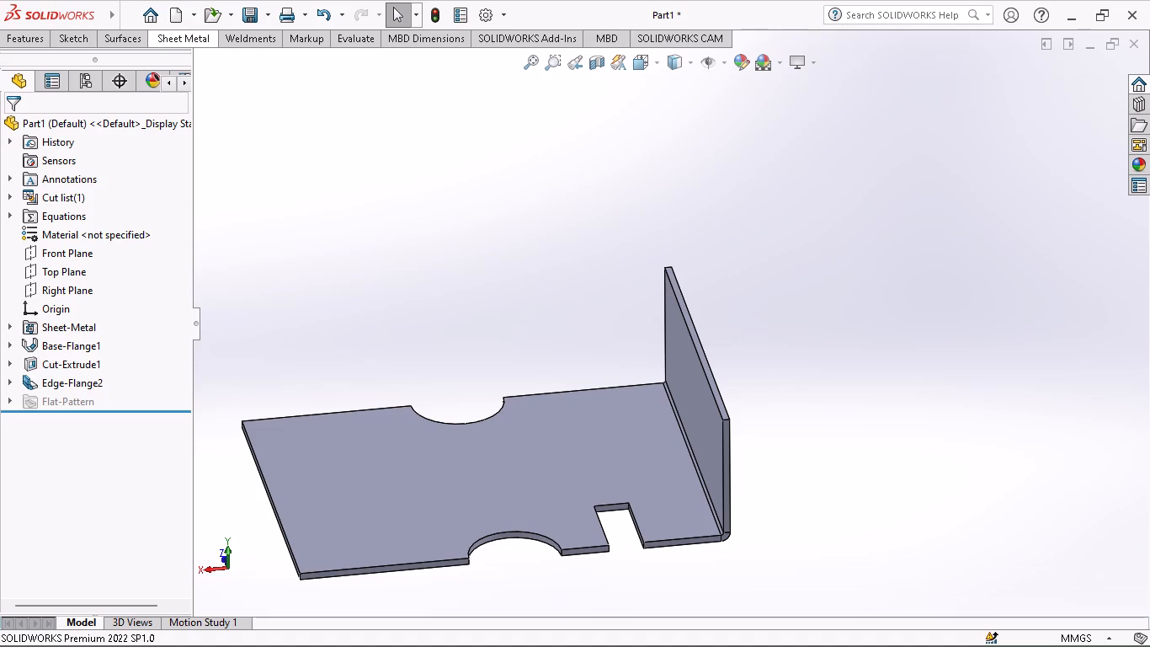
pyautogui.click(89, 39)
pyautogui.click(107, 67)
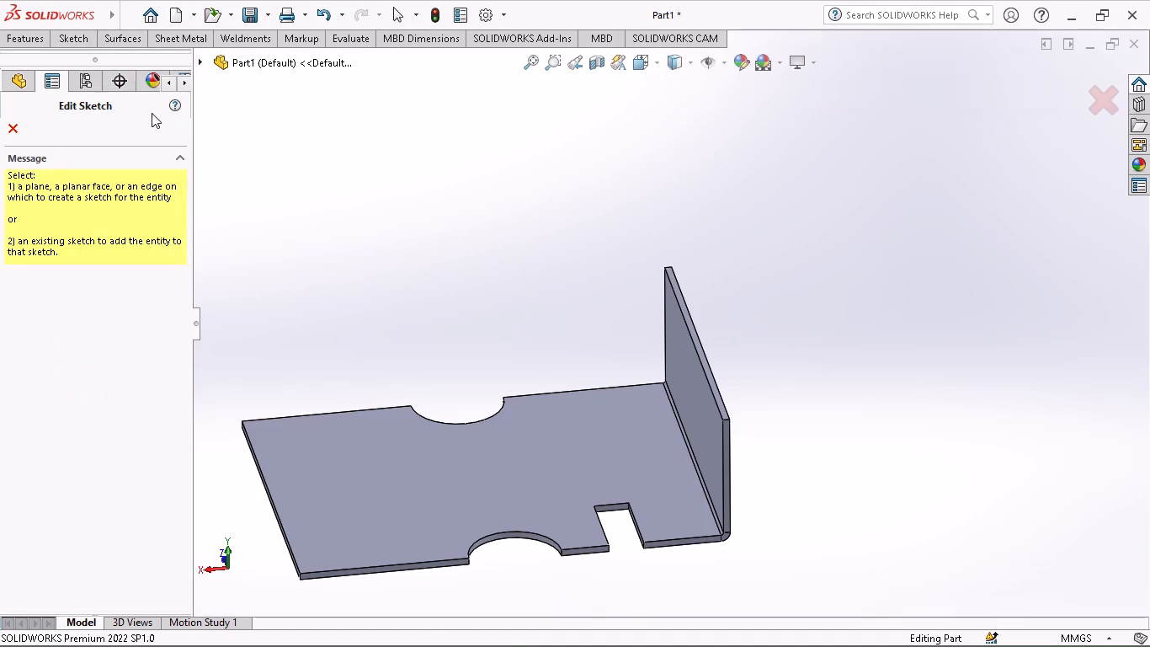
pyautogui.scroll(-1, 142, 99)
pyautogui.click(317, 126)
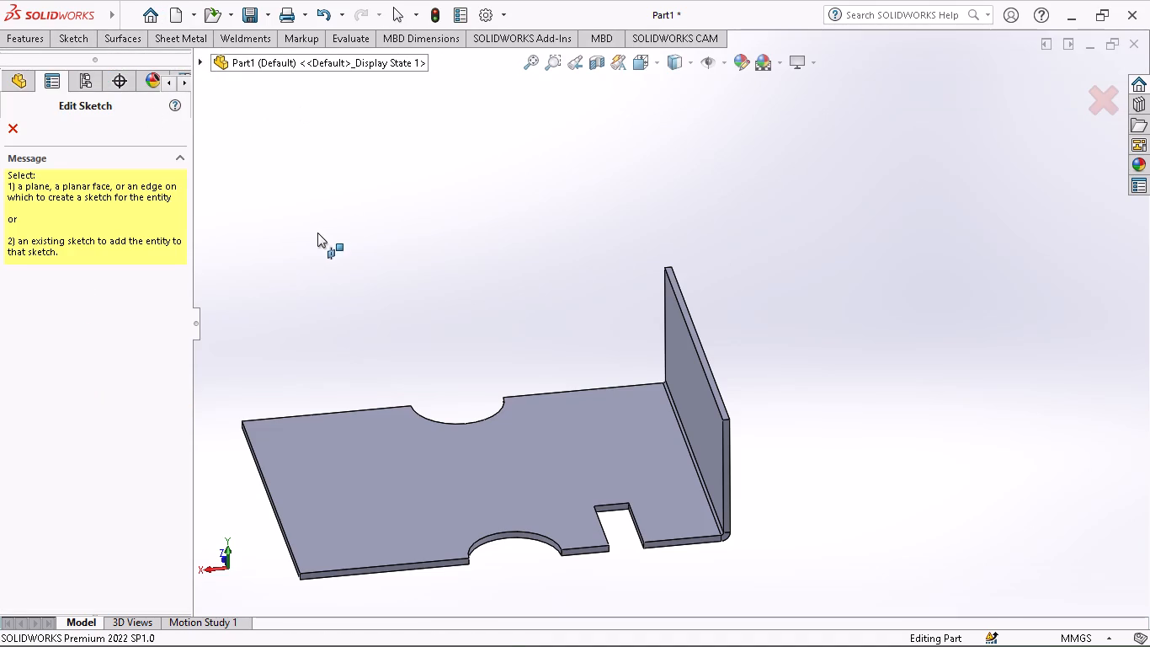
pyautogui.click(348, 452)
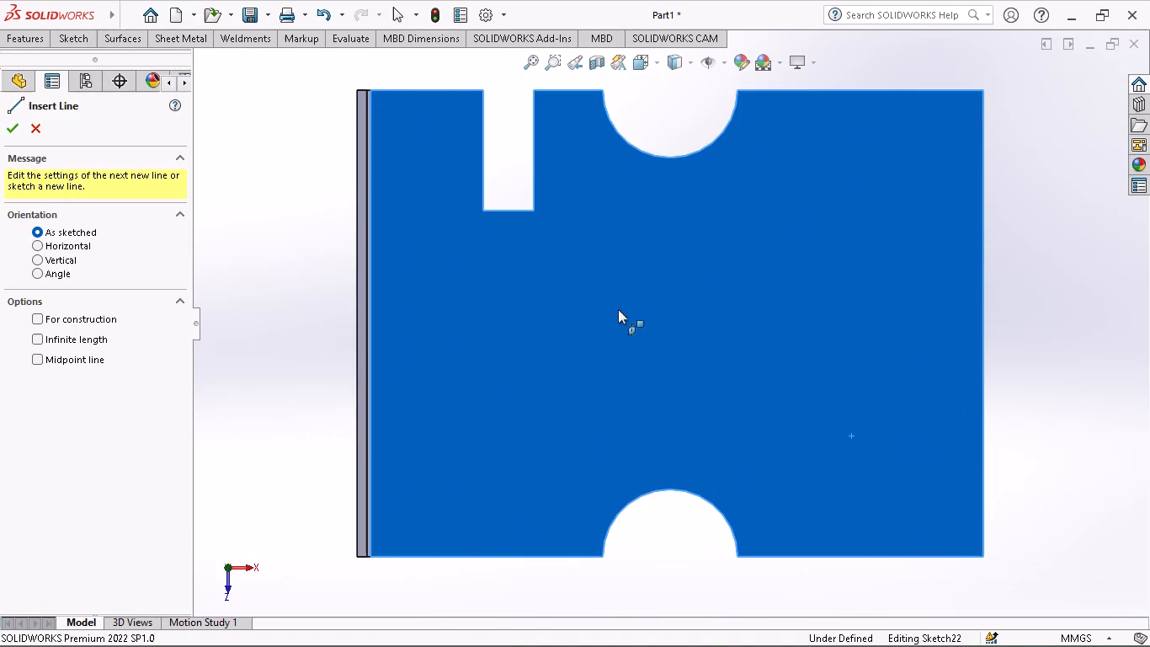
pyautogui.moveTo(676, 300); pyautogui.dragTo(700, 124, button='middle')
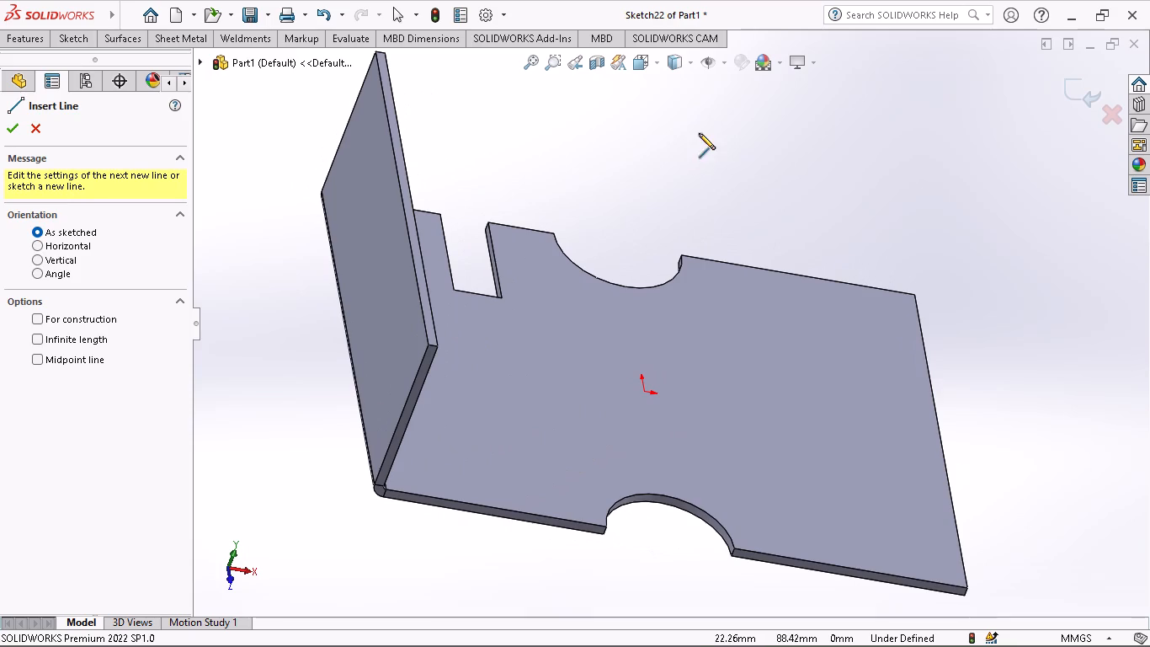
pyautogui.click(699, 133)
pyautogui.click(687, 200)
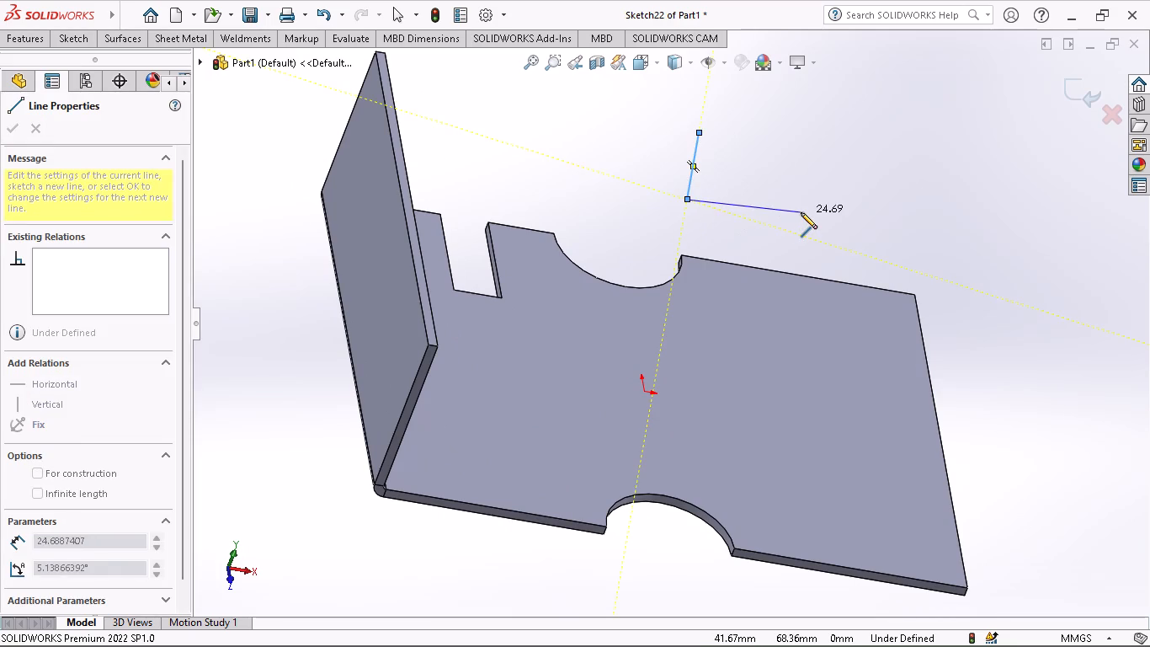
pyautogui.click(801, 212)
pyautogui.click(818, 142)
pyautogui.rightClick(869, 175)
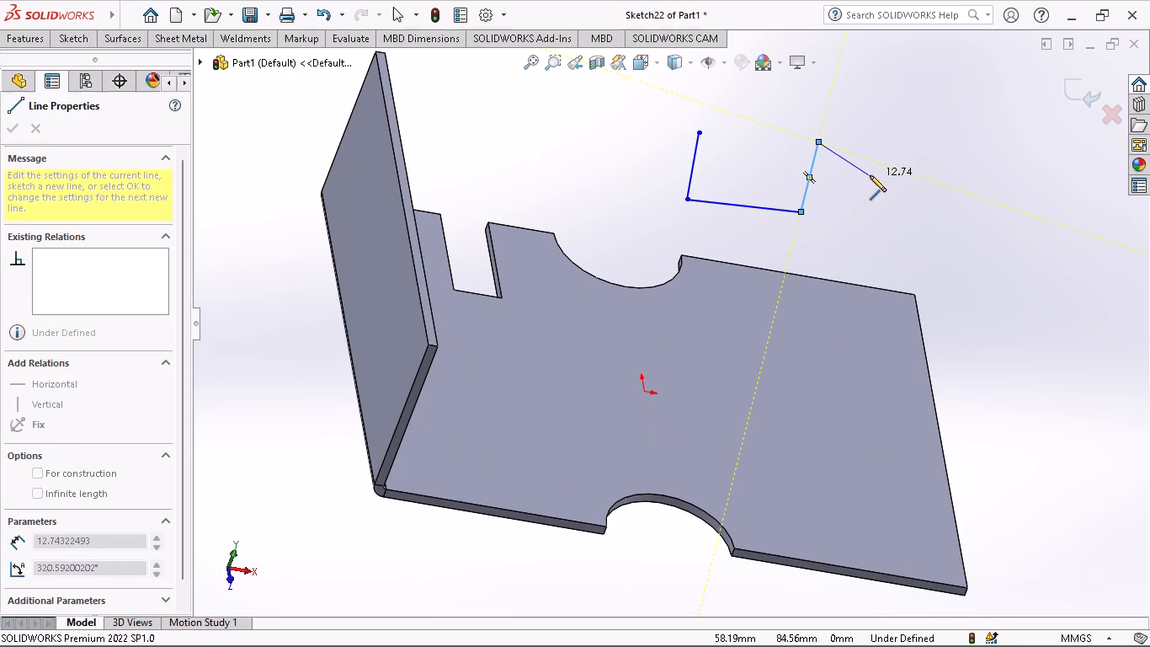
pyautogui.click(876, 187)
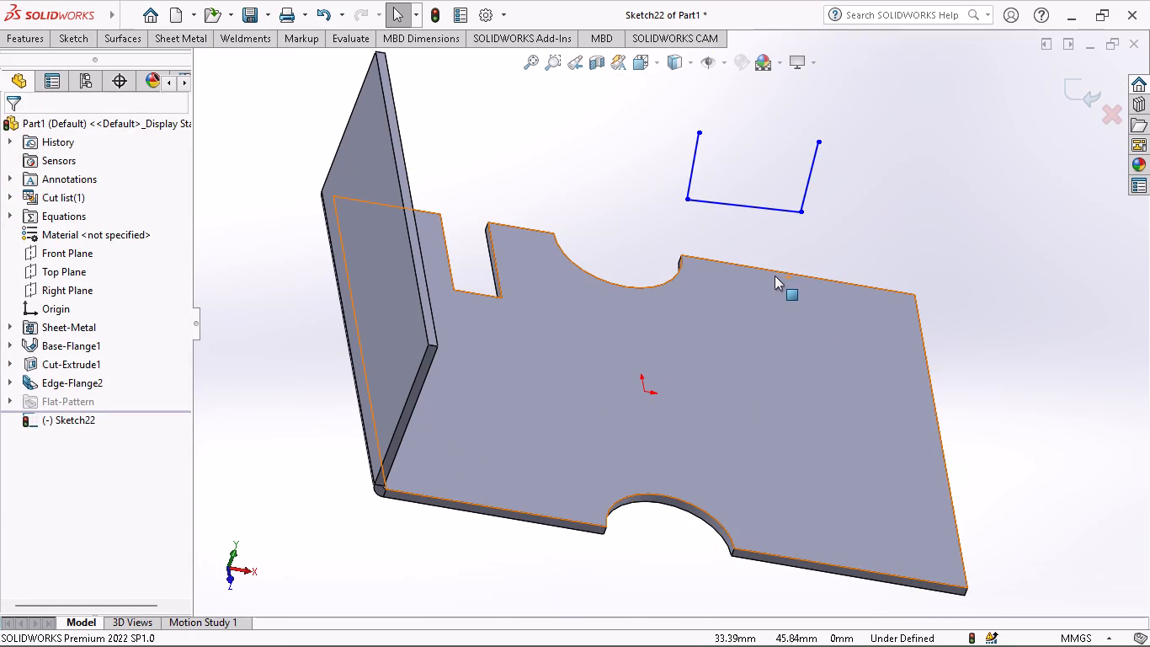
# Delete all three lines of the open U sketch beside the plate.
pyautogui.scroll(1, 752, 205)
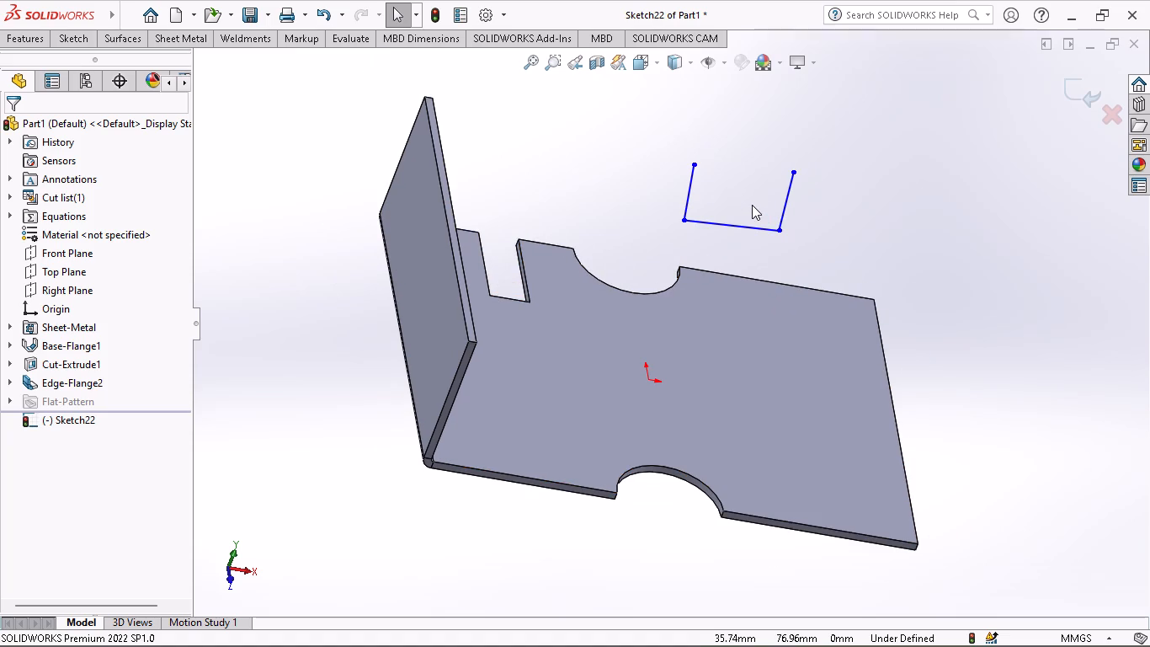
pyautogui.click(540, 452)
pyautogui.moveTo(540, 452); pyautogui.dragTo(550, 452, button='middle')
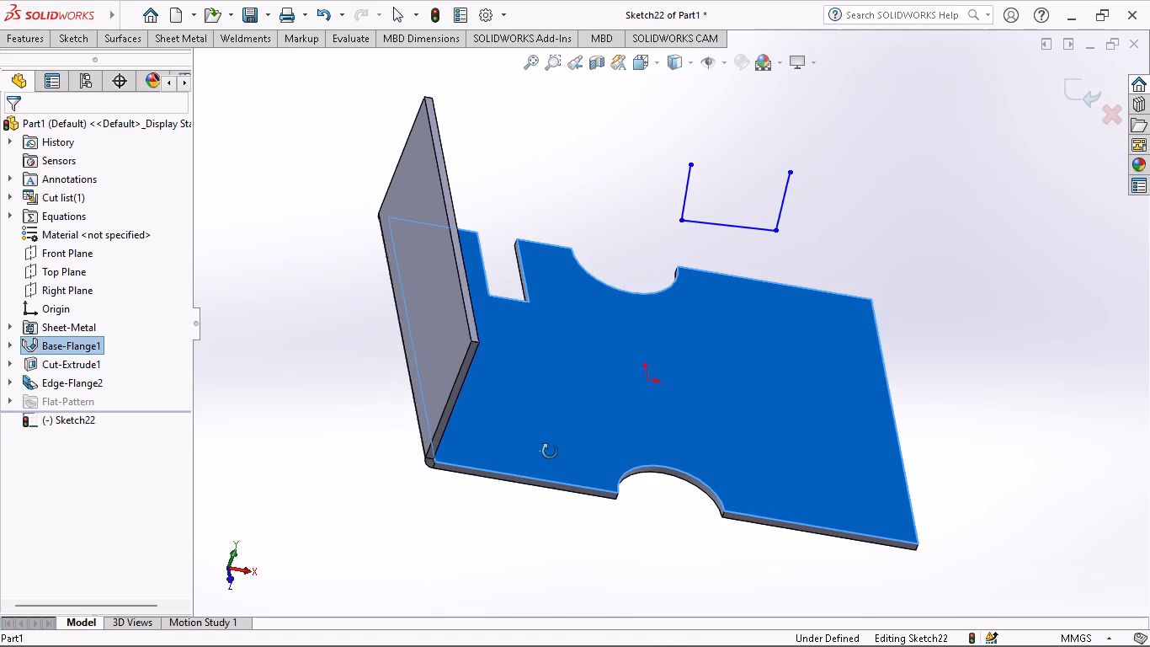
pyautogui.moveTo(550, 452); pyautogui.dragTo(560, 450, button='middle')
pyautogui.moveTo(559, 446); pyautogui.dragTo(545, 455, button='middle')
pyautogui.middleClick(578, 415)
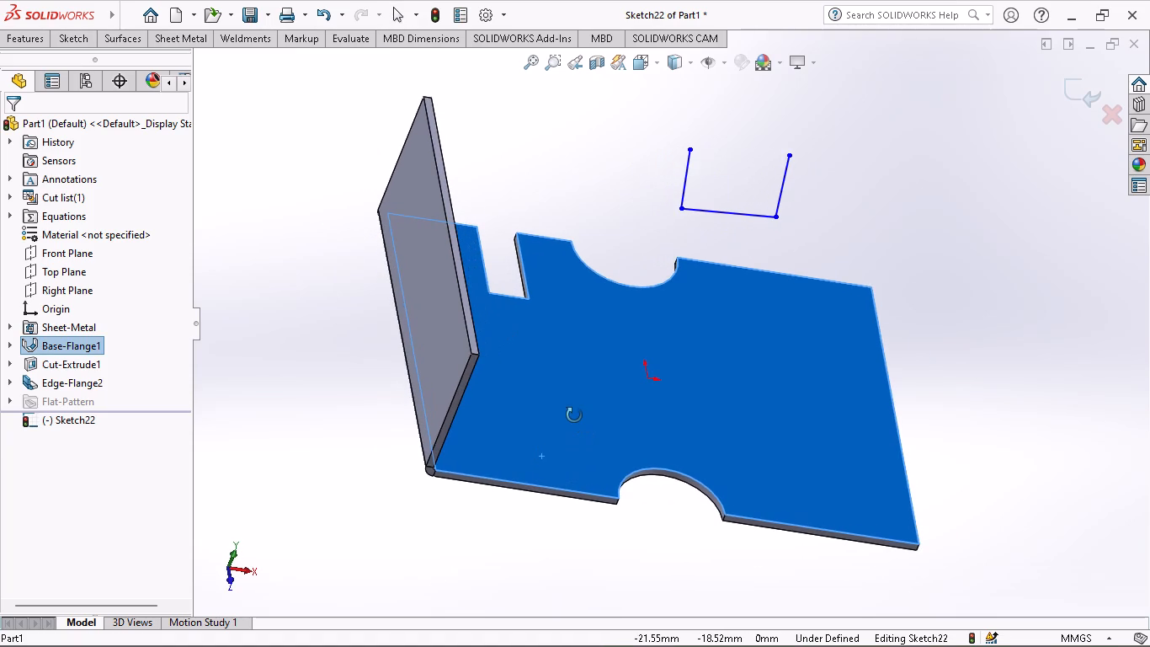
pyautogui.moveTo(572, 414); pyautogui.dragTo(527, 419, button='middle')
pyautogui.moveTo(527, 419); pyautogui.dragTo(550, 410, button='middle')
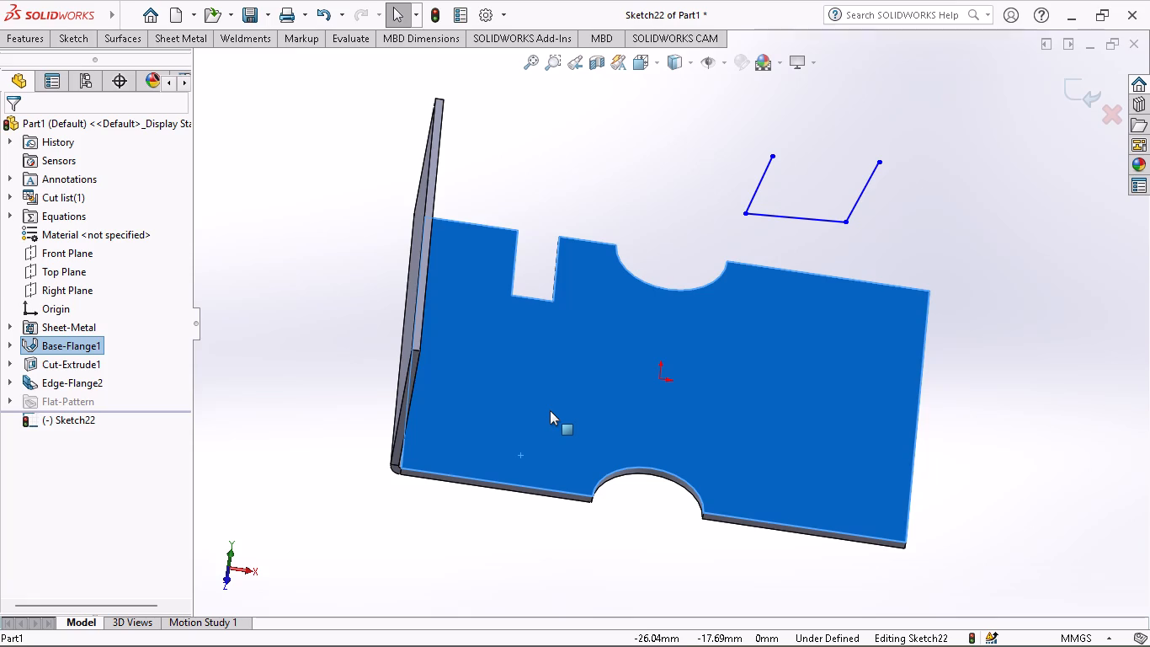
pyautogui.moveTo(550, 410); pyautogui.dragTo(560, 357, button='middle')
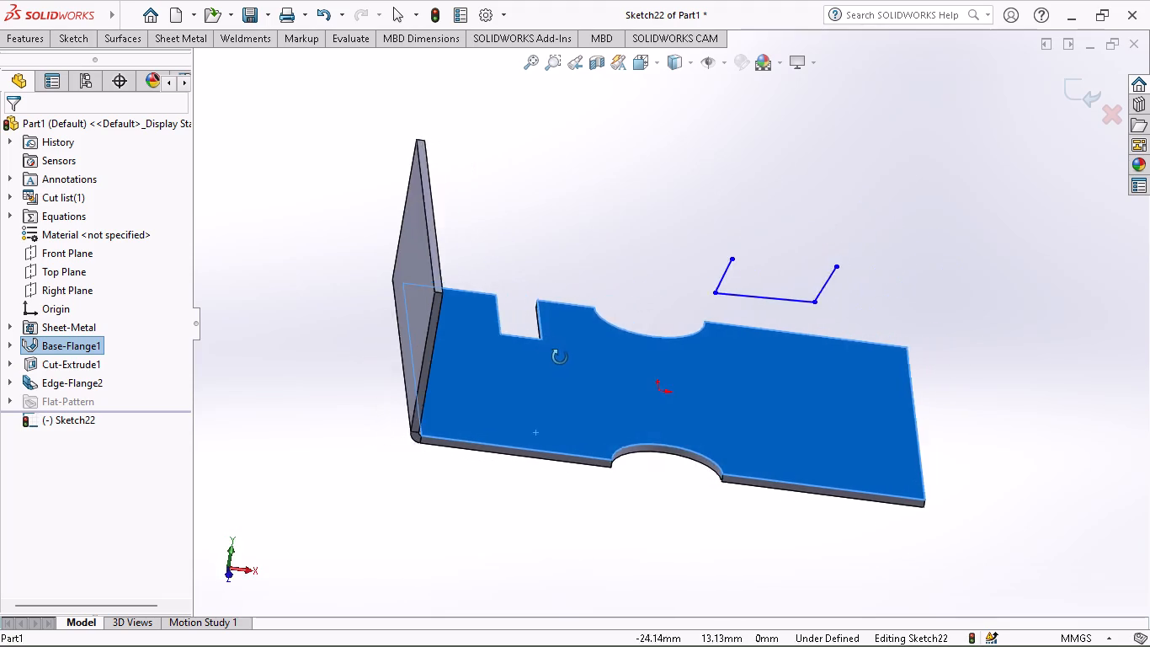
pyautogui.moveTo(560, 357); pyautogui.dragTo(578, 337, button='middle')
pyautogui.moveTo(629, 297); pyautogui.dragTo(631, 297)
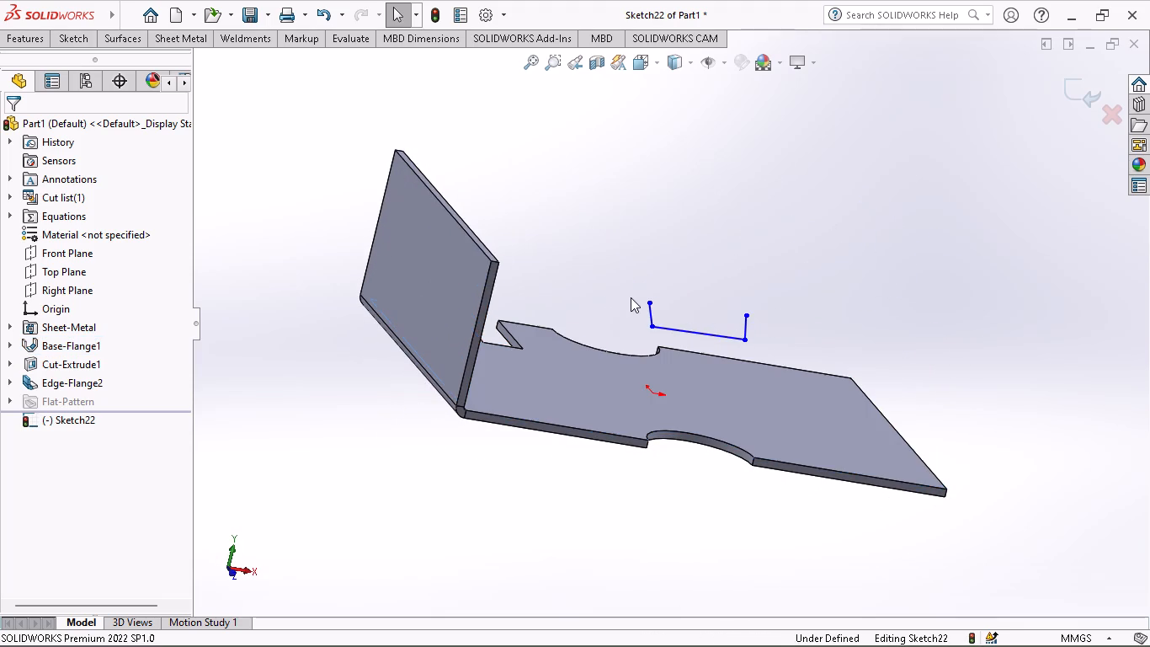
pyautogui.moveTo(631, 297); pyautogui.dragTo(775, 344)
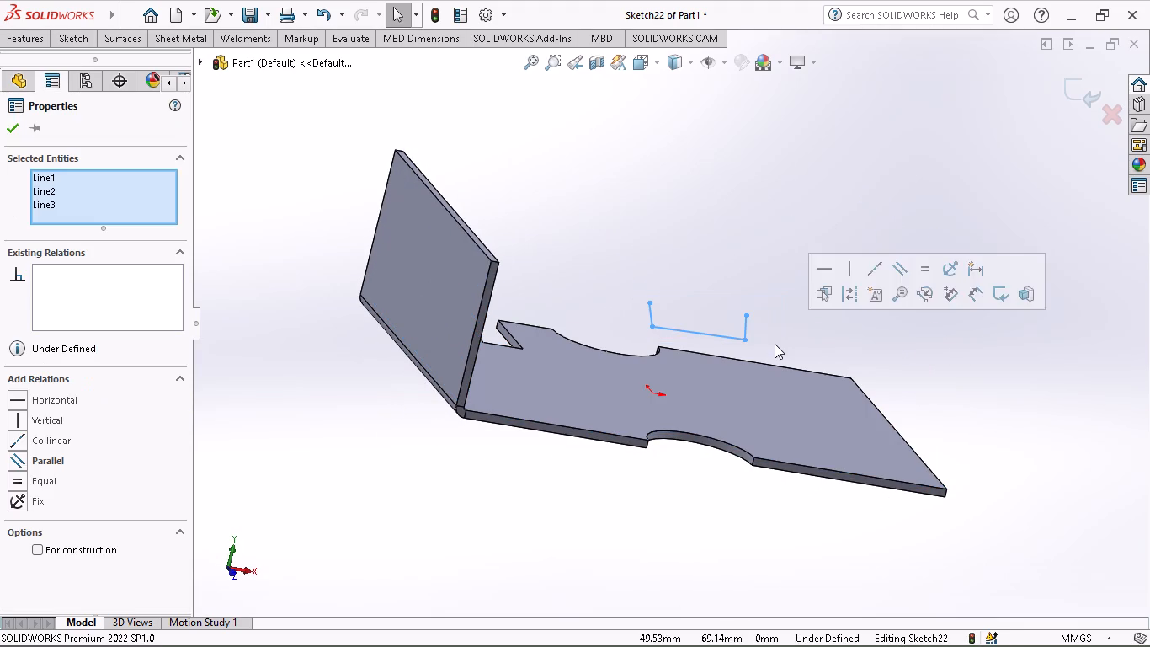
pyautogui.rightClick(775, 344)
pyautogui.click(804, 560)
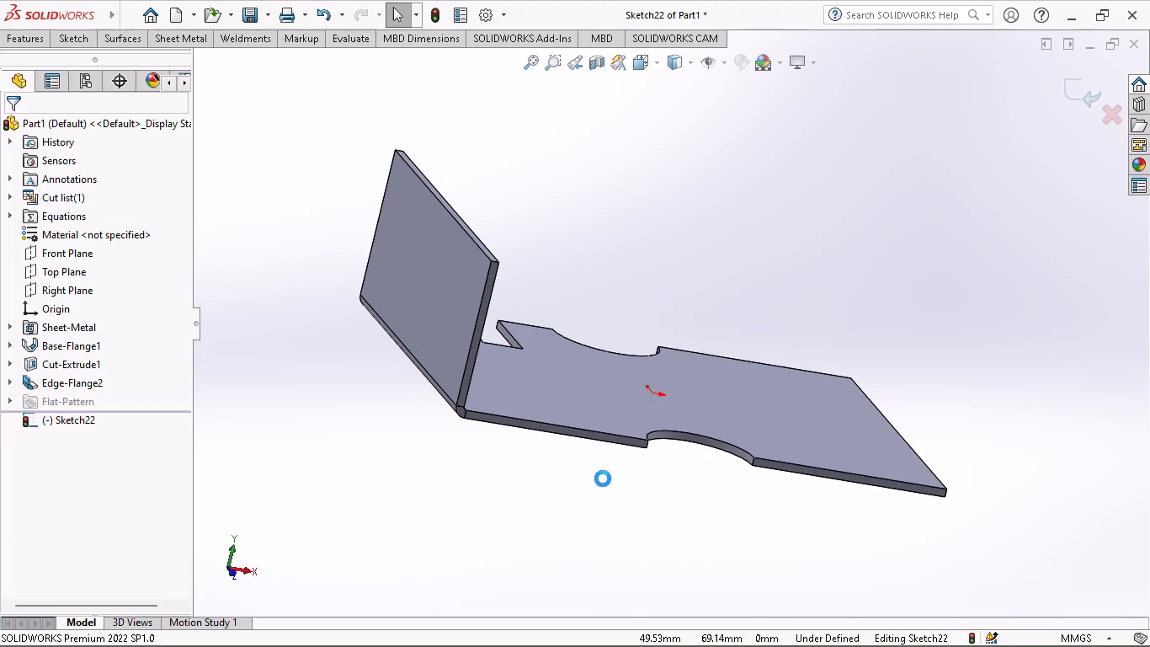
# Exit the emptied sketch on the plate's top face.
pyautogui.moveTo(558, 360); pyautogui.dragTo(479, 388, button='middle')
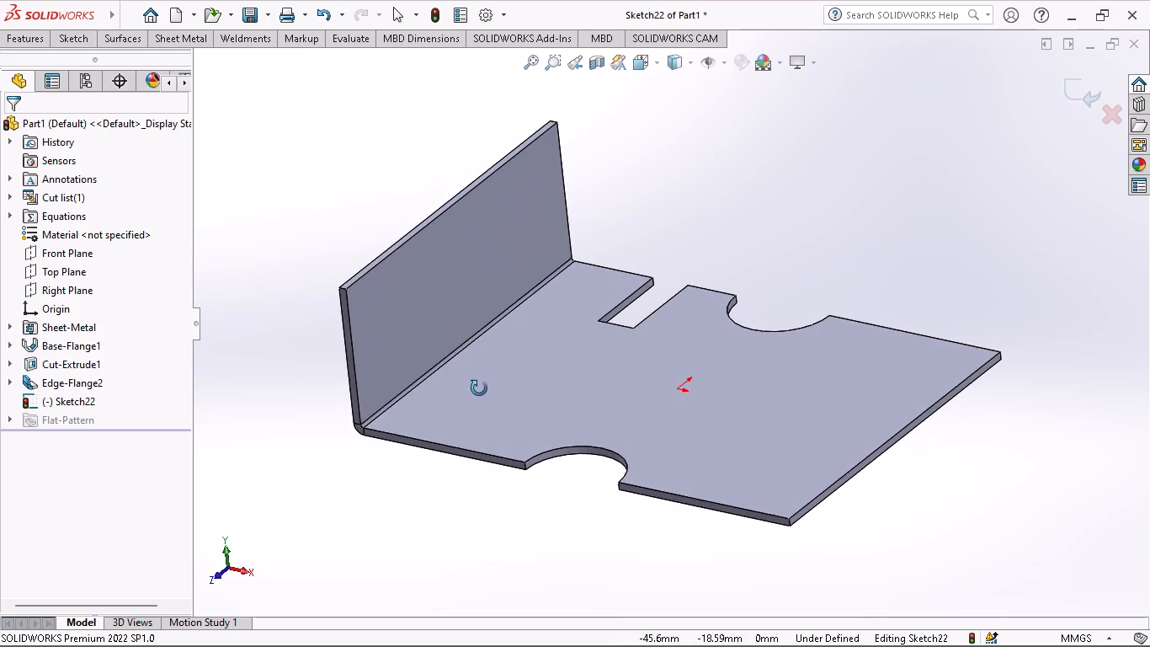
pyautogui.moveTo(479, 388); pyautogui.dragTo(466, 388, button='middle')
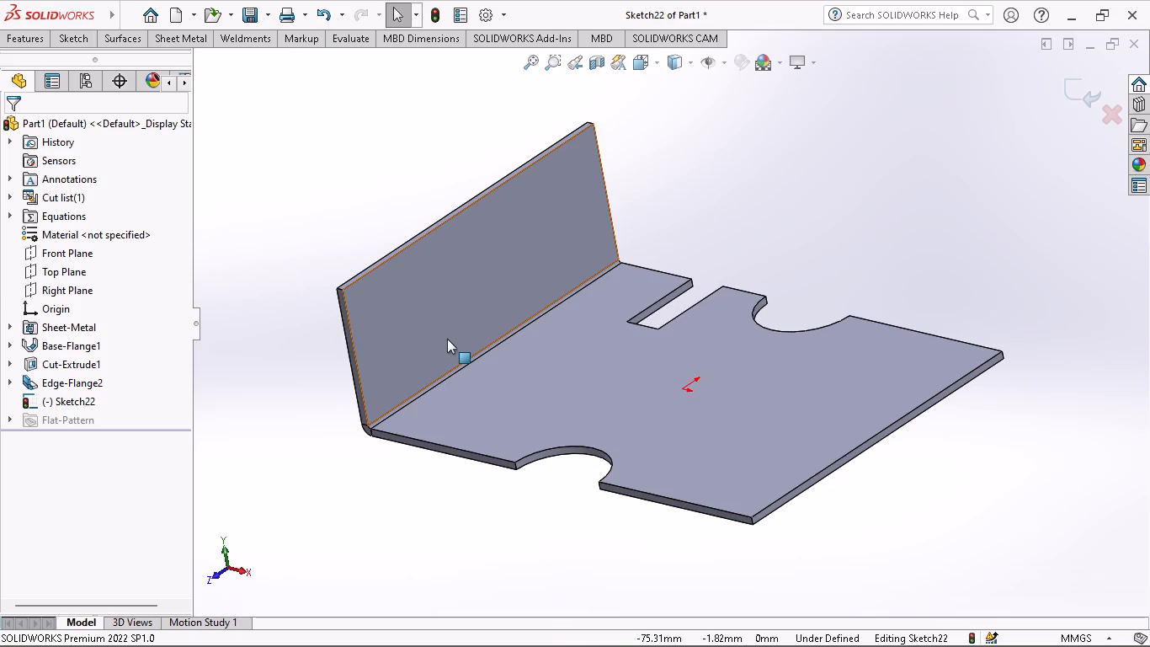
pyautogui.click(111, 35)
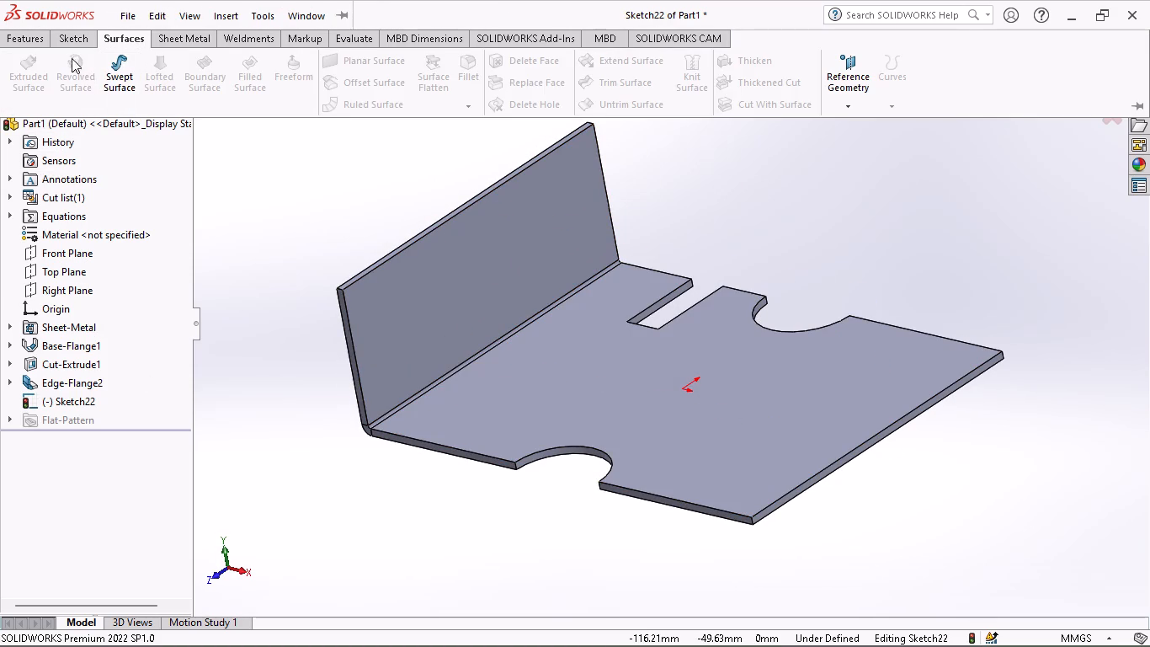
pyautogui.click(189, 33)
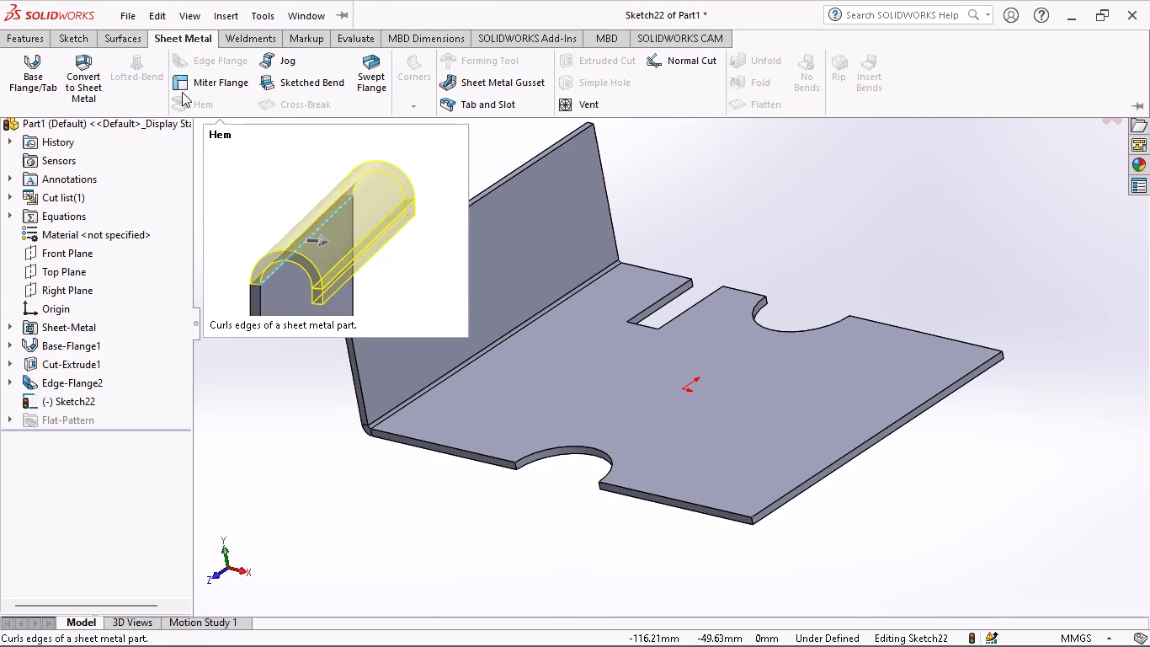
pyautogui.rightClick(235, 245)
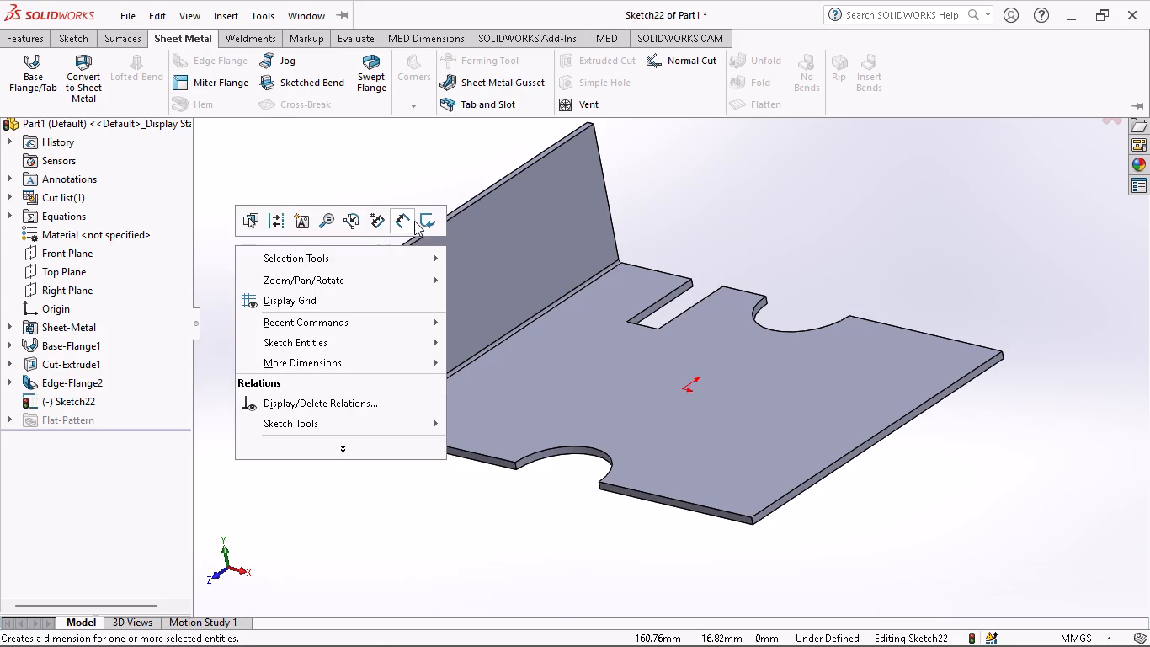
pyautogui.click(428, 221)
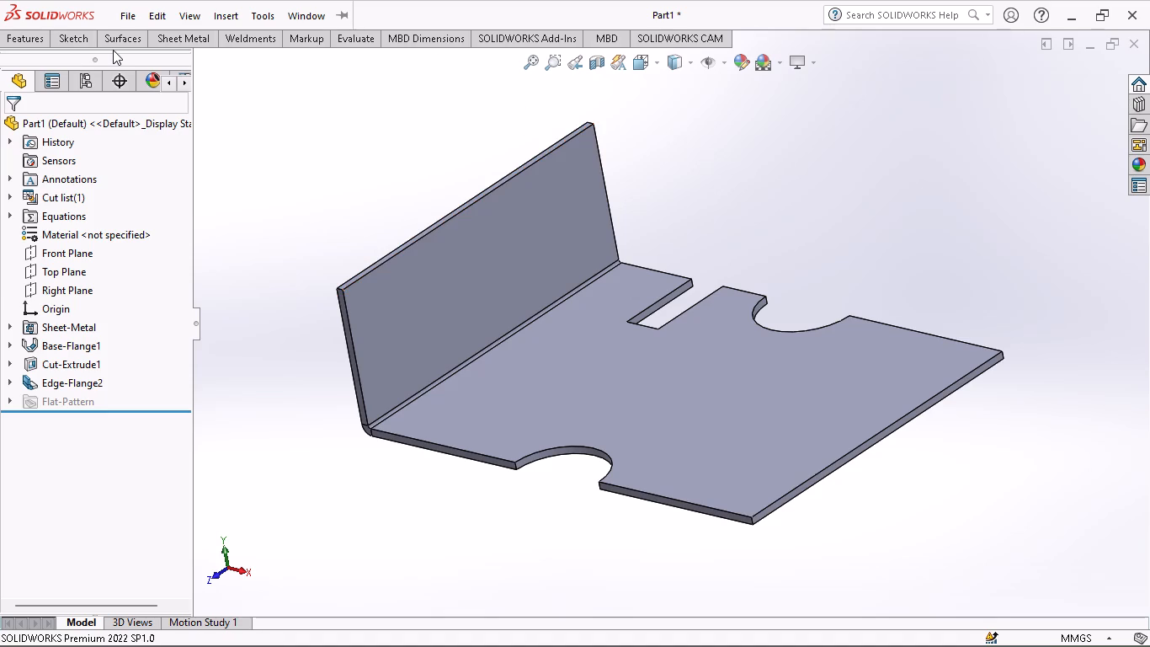
# Set up an upward 90° Edge Flange 50 mm long on the plate's free end edge opposite the existing upright flange.
pyautogui.click(412, 78)
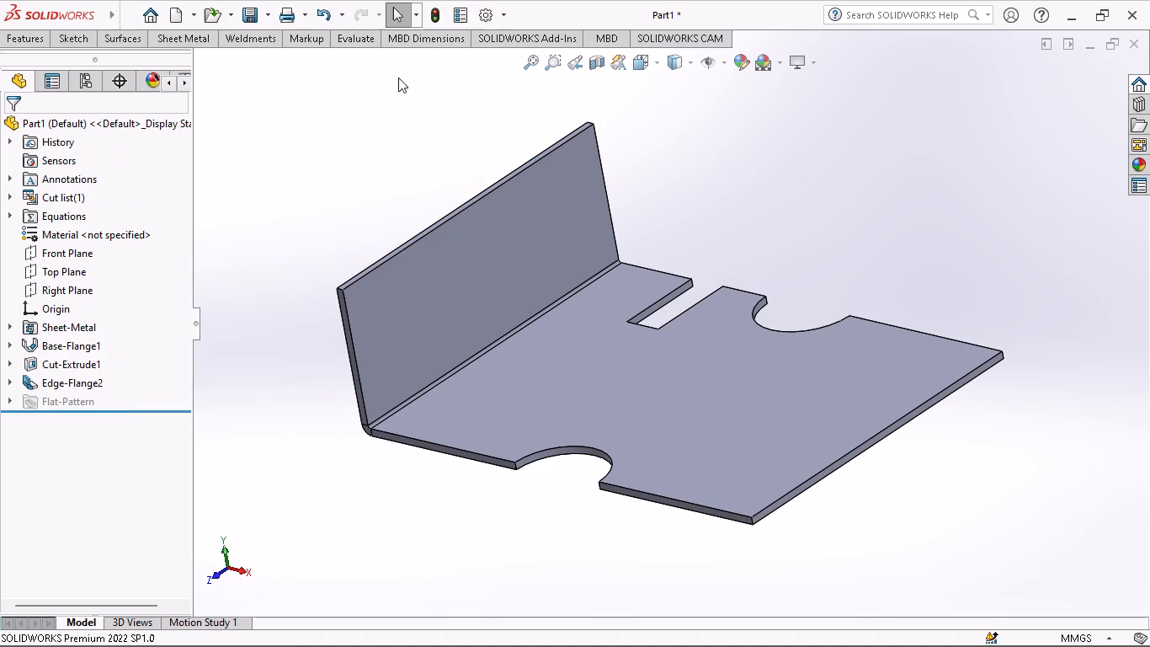
pyautogui.click(188, 33)
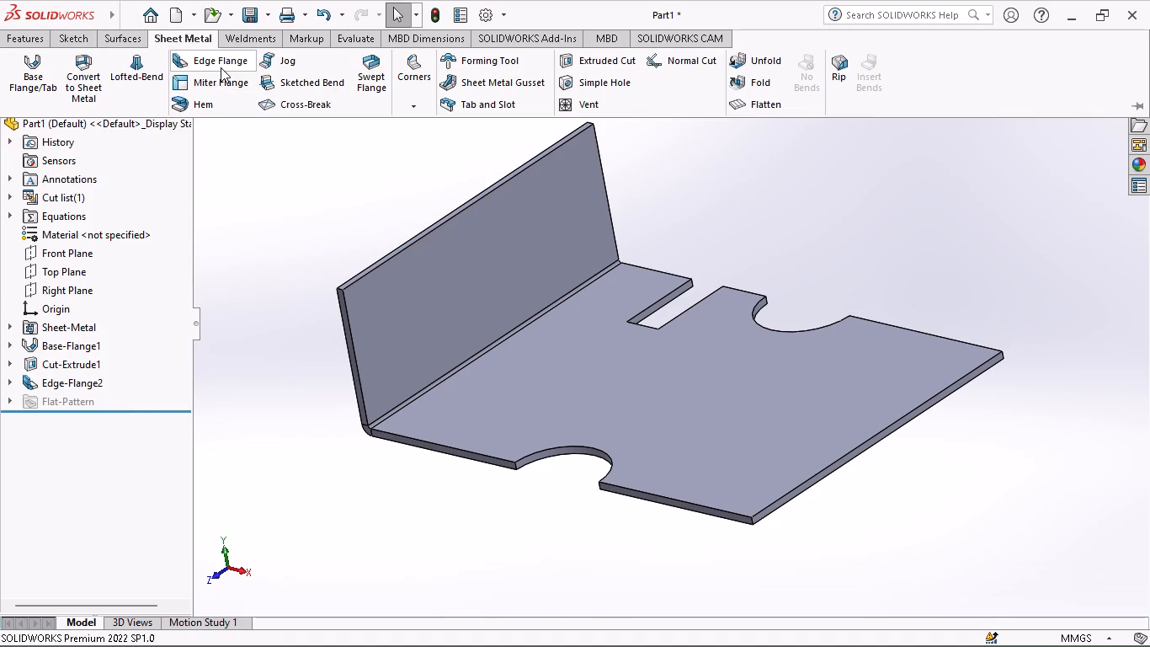
pyautogui.click(221, 67)
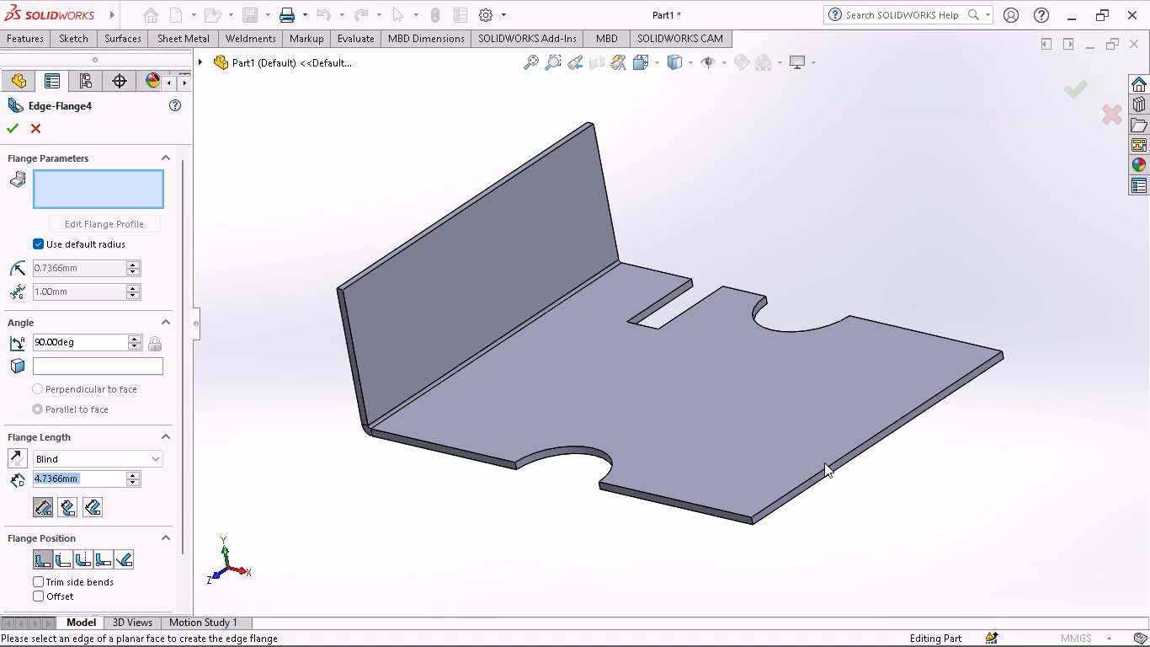
pyautogui.click(824, 470)
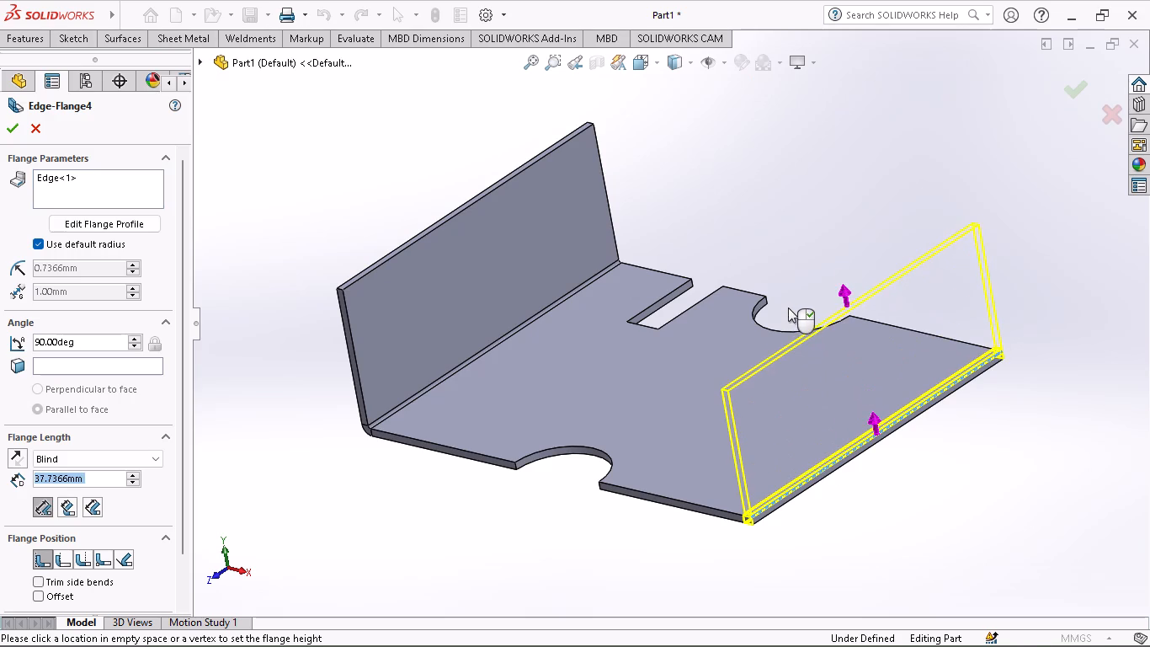
pyautogui.click(788, 307)
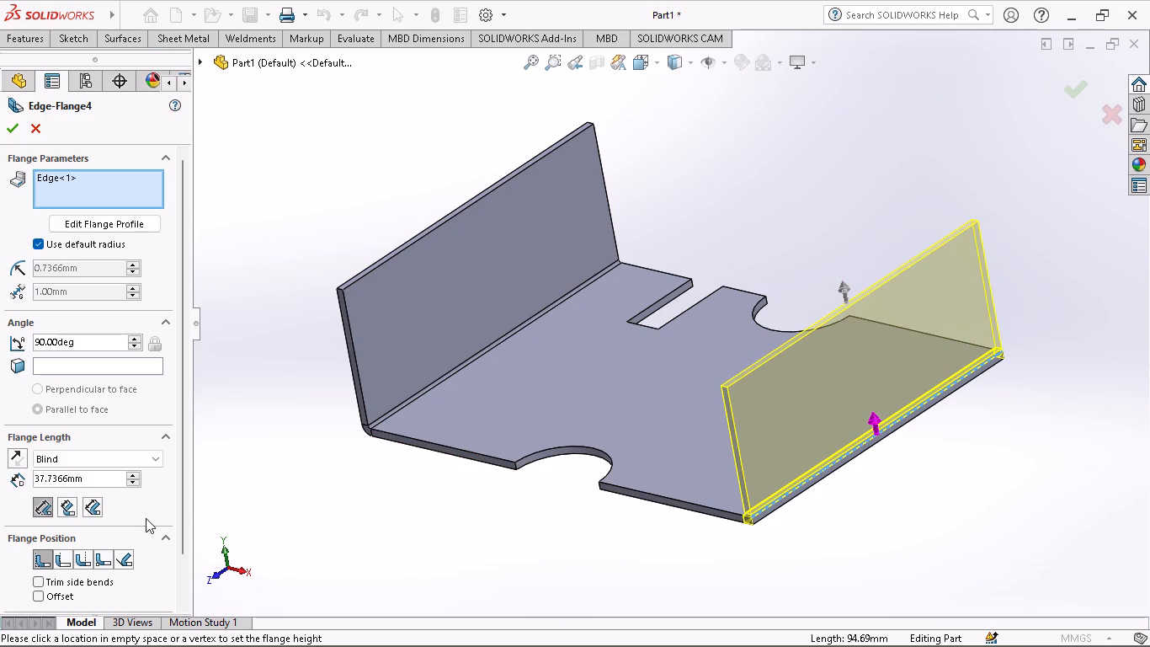
pyautogui.moveTo(92, 478); pyautogui.dragTo(3, 489)
pyautogui.click(0, 491)
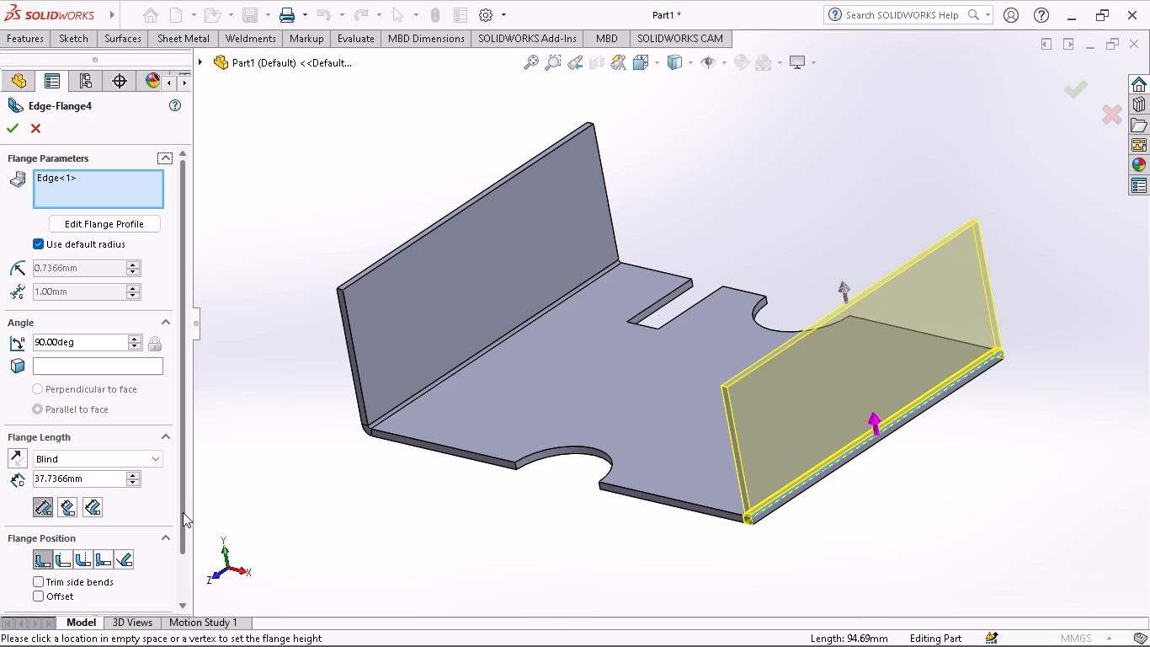
pyautogui.moveTo(87, 477); pyautogui.dragTo(50, 482)
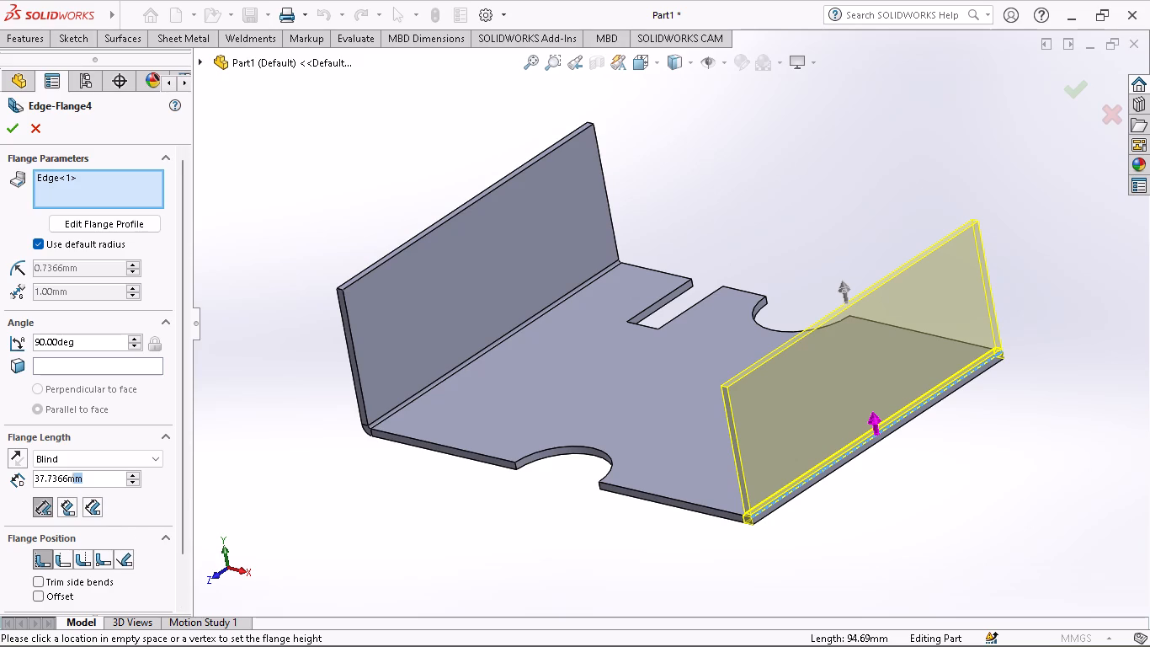
pyautogui.moveTo(50, 482); pyautogui.dragTo(0, 476)
pyautogui.write('50')
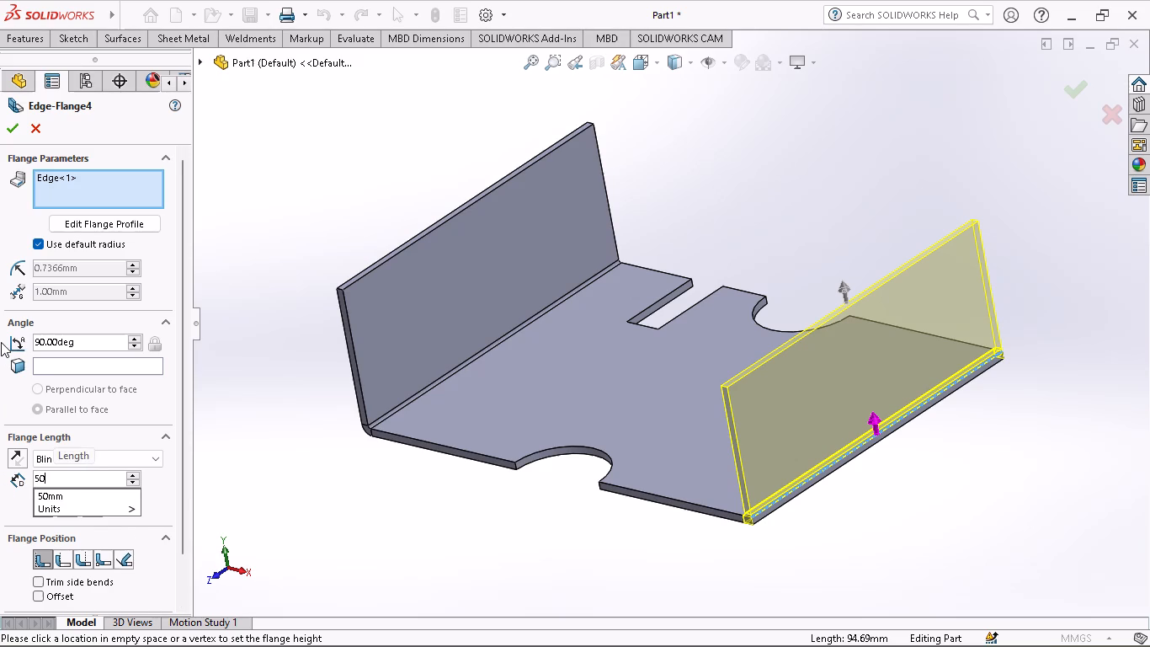
pyautogui.press('Return')
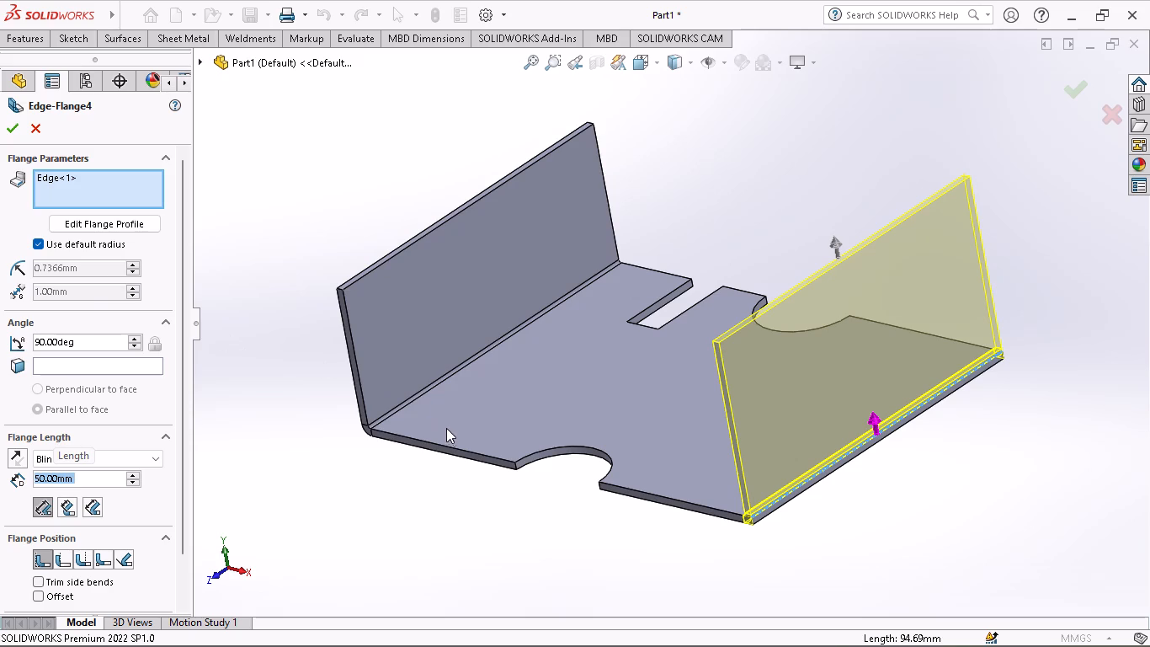
# Set the new edge flange's length to 40 mm and complete the flange on the plate's free end edge.
pyautogui.moveTo(448, 430); pyautogui.dragTo(522, 355, button='middle')
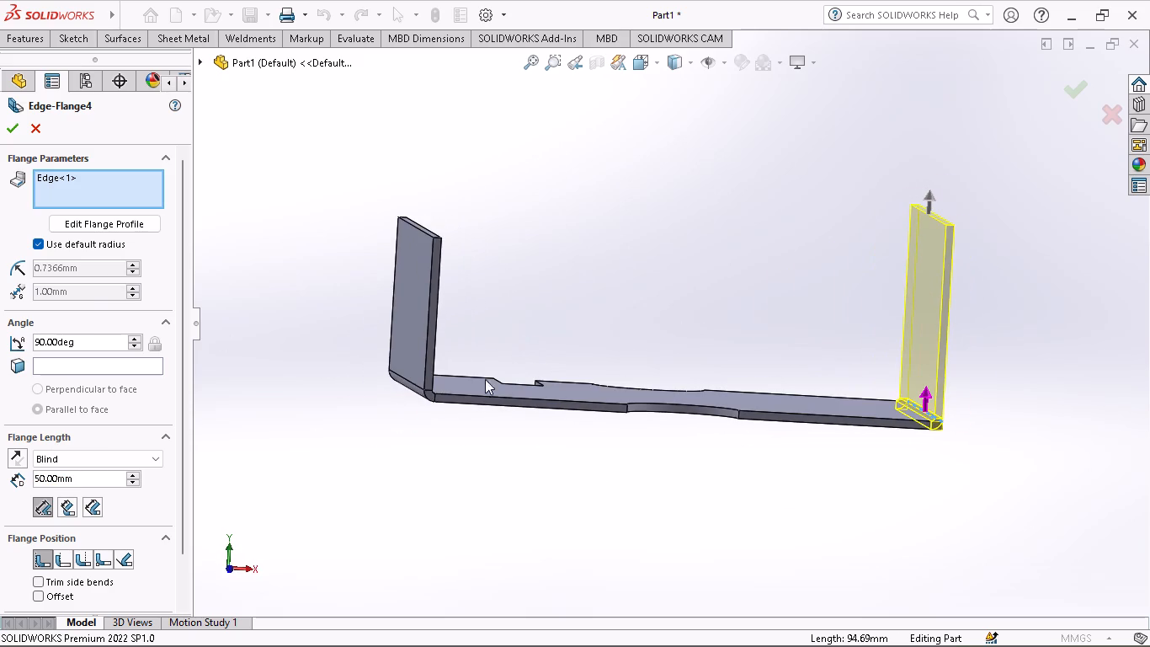
pyautogui.moveTo(79, 474); pyautogui.dragTo(0, 474)
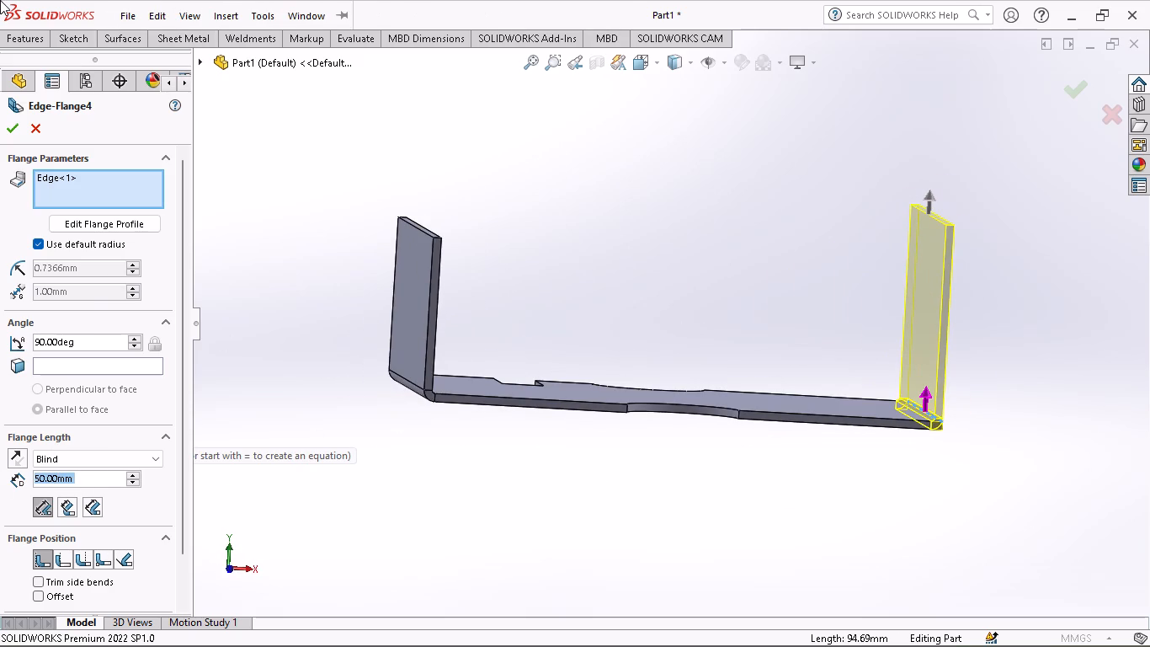
pyautogui.write('40')
pyautogui.press('Return')
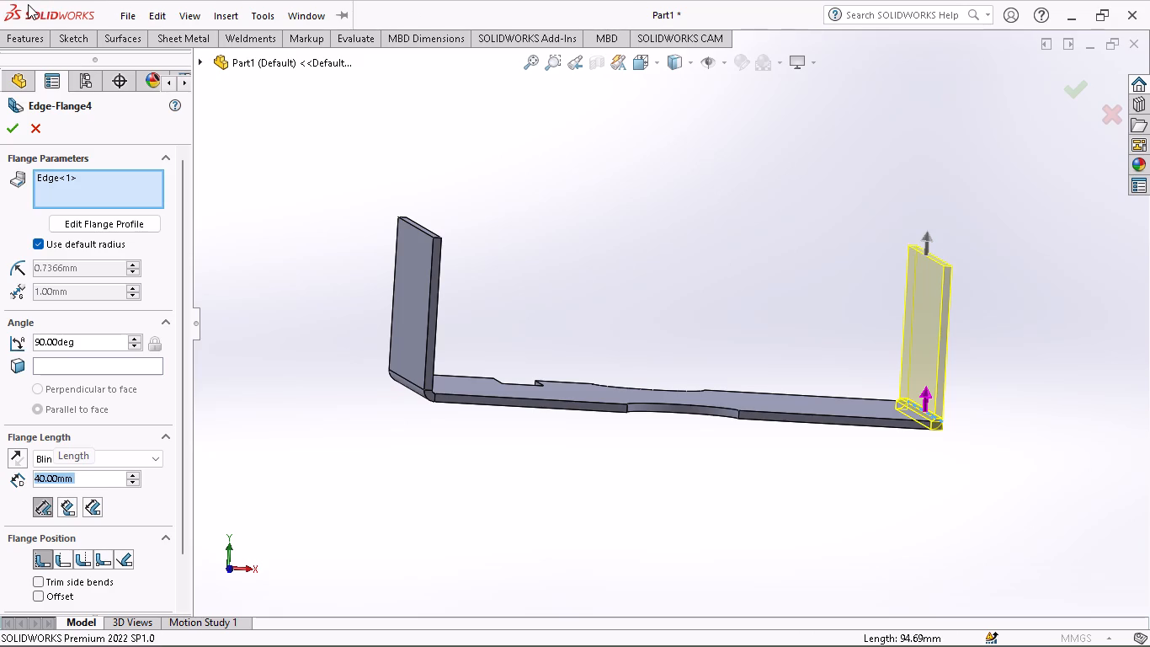
pyautogui.click(8, 125)
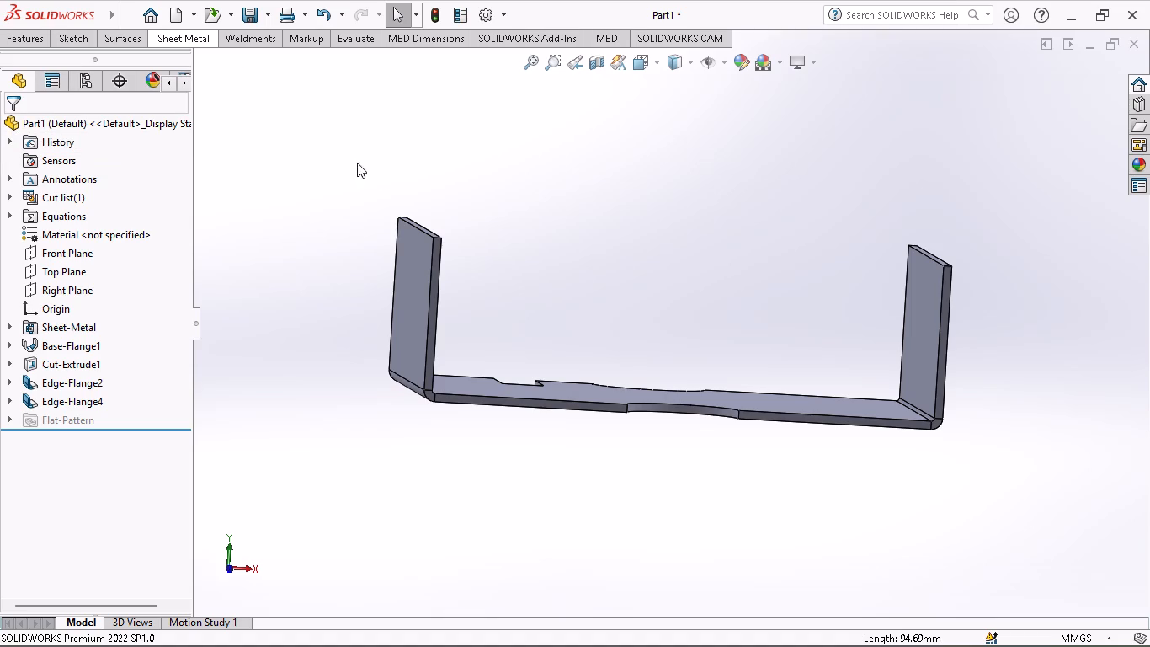
# Examine the two upright end flanges and the slotted, notched plate from several angles and distances.
pyautogui.moveTo(546, 228); pyautogui.dragTo(492, 279, button='middle')
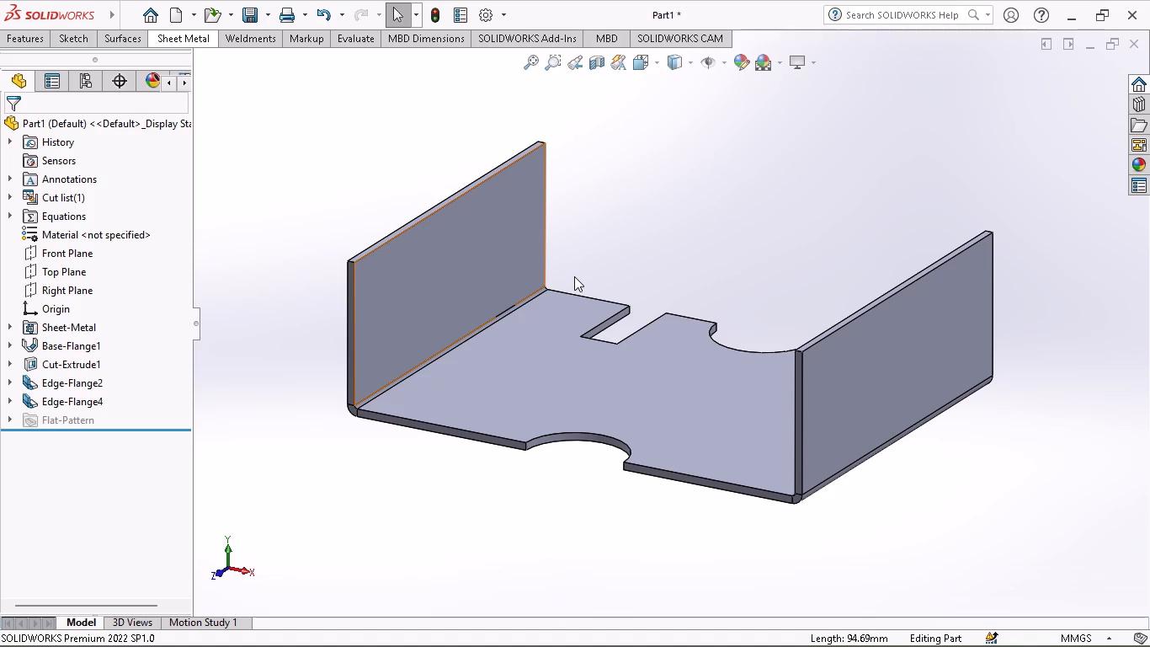
pyautogui.moveTo(574, 276); pyautogui.dragTo(539, 338, button='middle')
pyautogui.scroll(-1, 524, 332)
pyautogui.scroll(2, 539, 338)
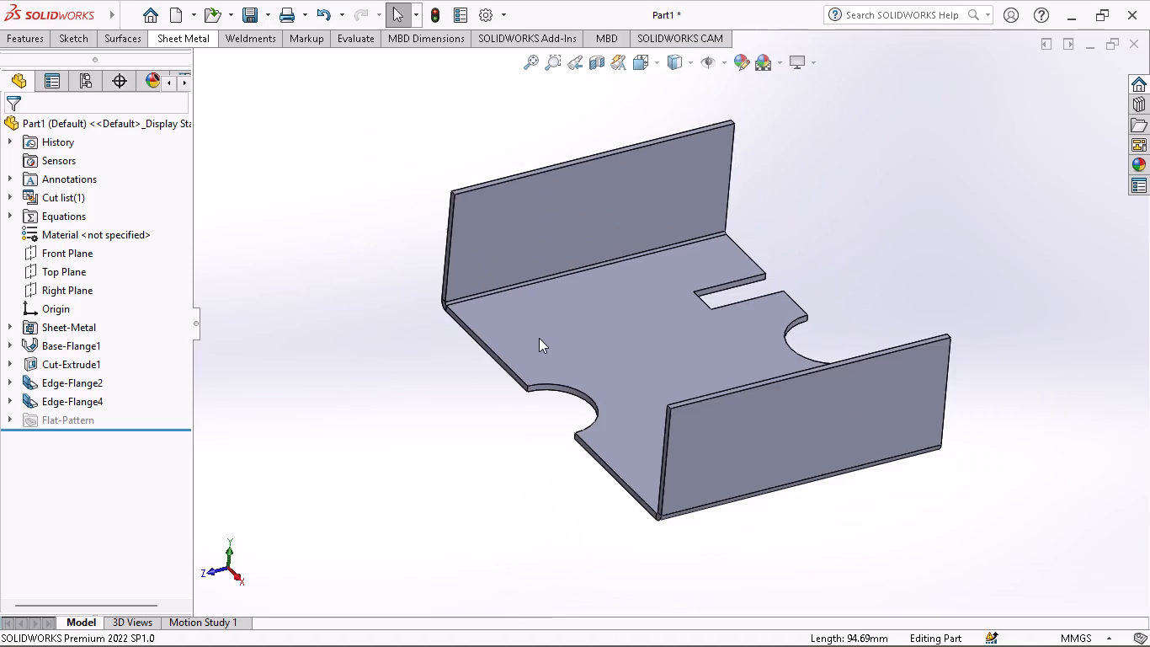
pyautogui.scroll(-2, 539, 338)
pyautogui.middleClick(539, 338)
pyautogui.scroll(4, 539, 338)
pyautogui.scroll(-2, 539, 338)
pyautogui.scroll(4, 580, 307)
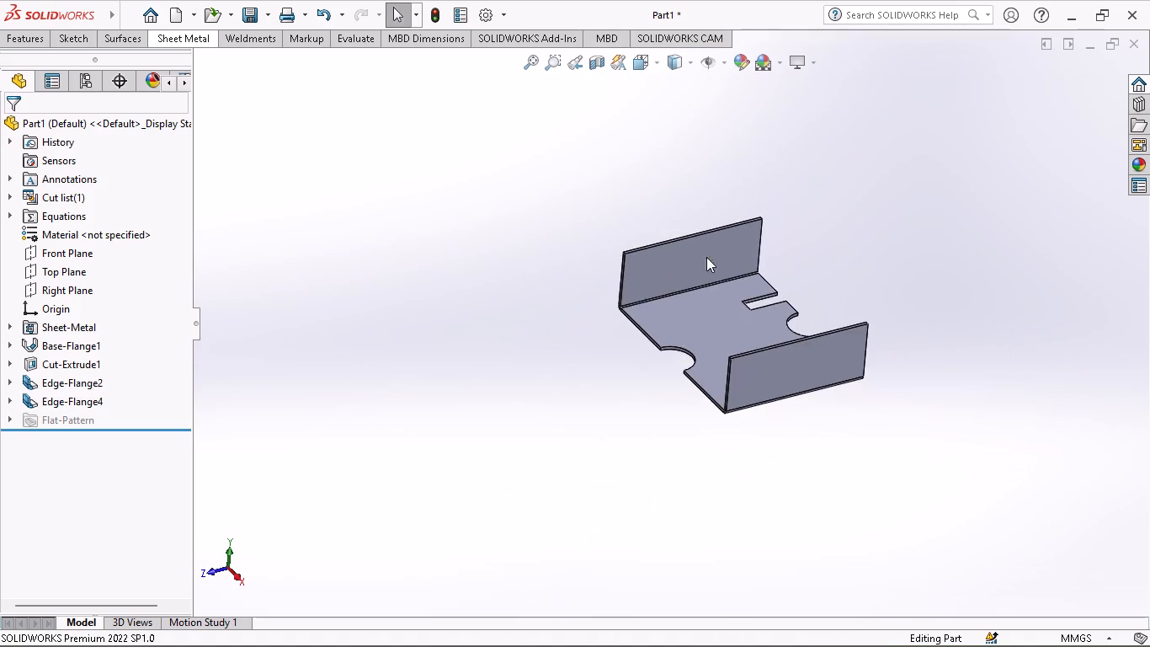
pyautogui.scroll(-4, 828, 225)
pyautogui.scroll(1, 750, 307)
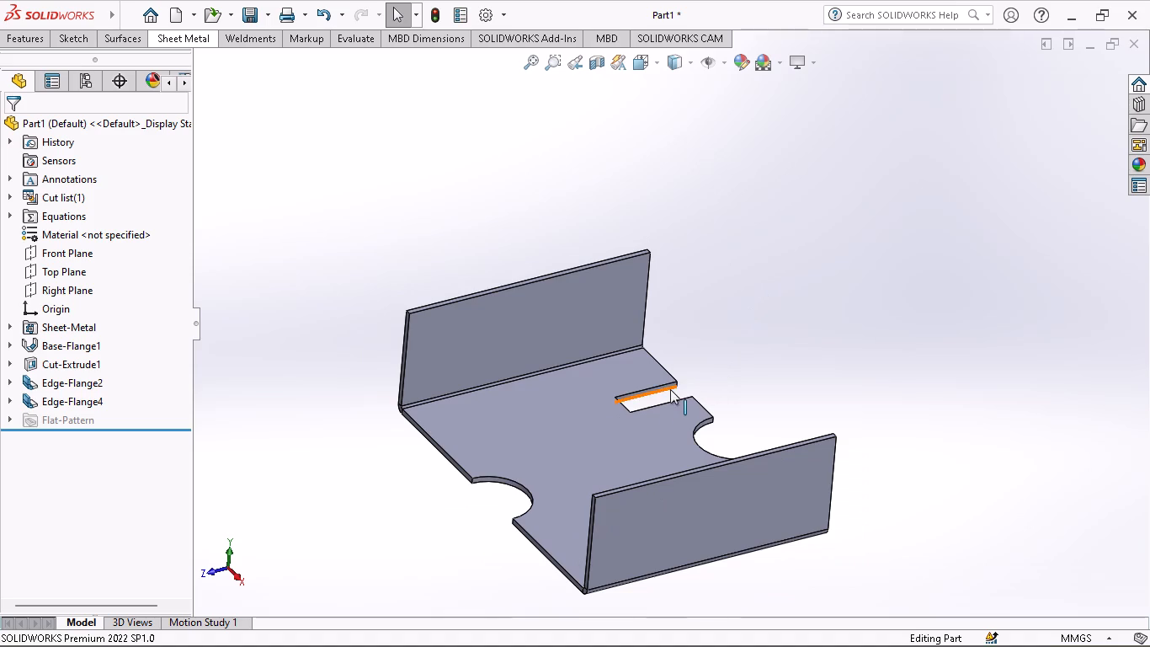
pyautogui.moveTo(616, 416); pyautogui.dragTo(637, 362, button='middle')
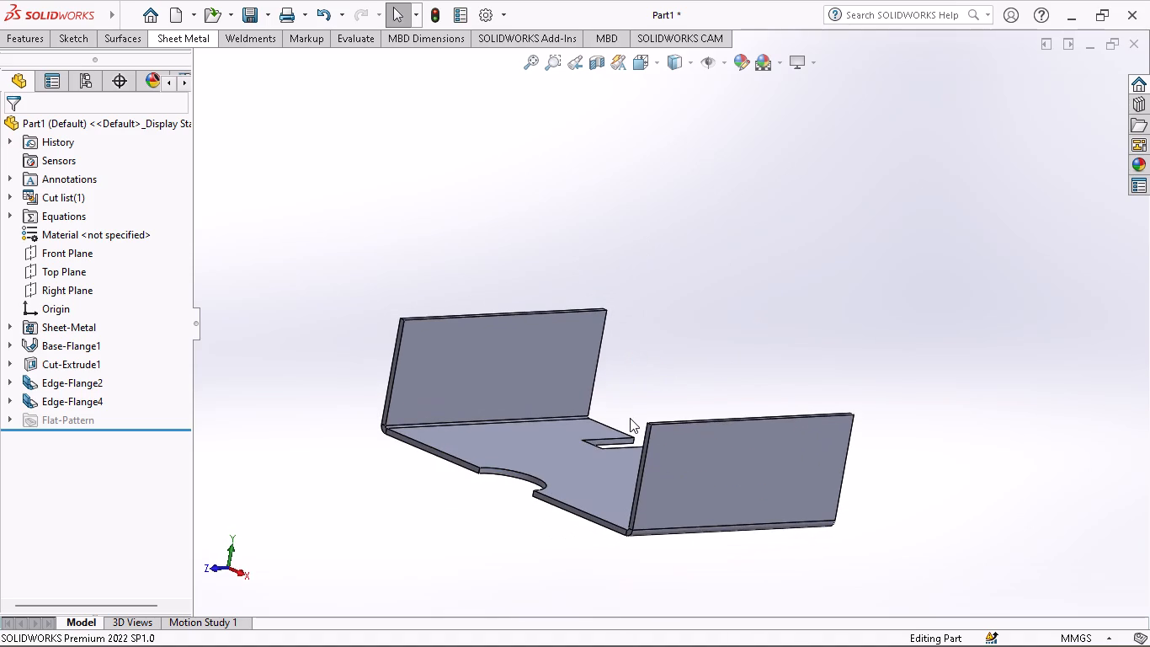
pyautogui.moveTo(630, 418); pyautogui.dragTo(629, 463, button='middle')
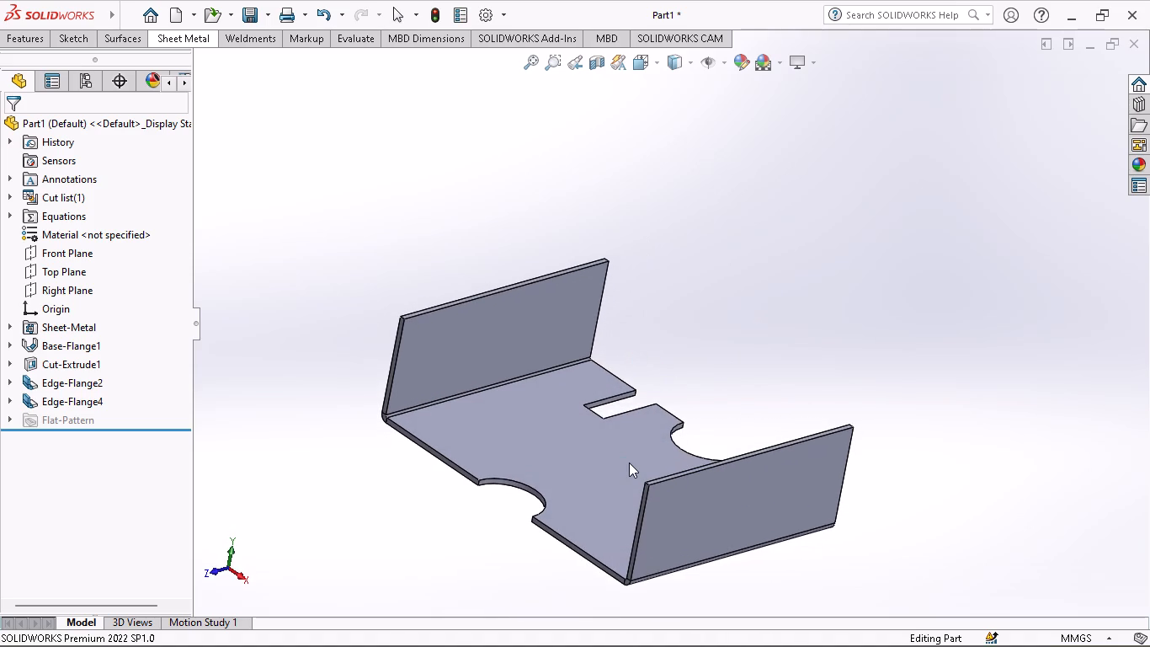
pyautogui.scroll(-1, 629, 463)
pyautogui.scroll(4, 629, 463)
pyautogui.scroll(-1, 629, 463)
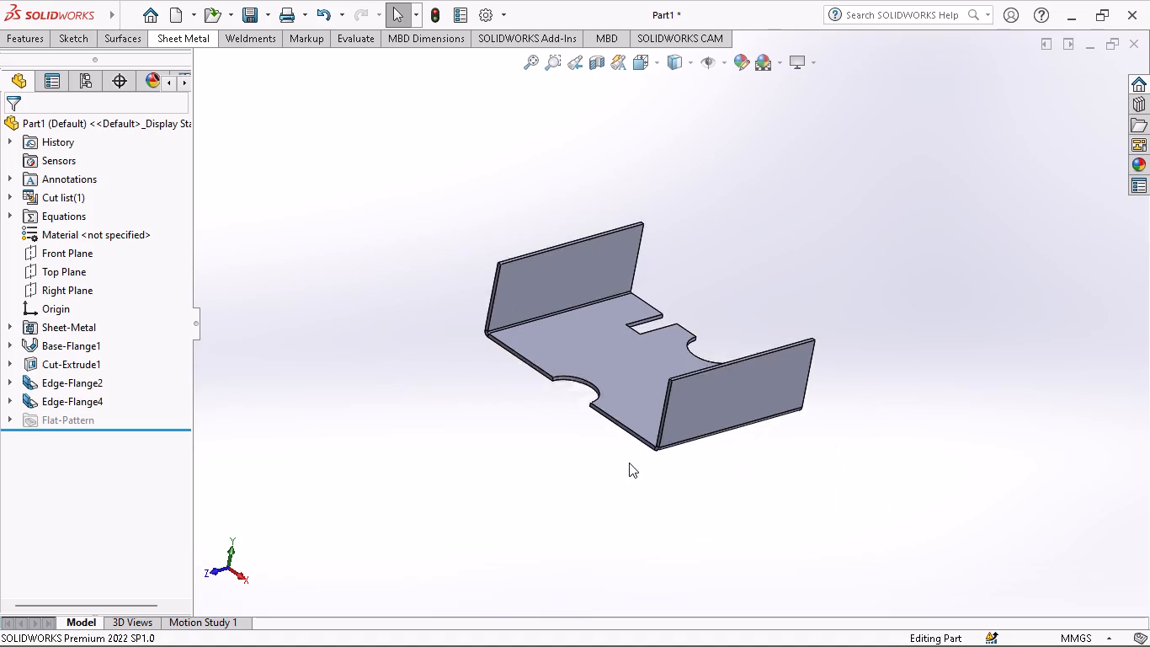
pyautogui.scroll(-2, 629, 463)
pyautogui.scroll(3, 640, 433)
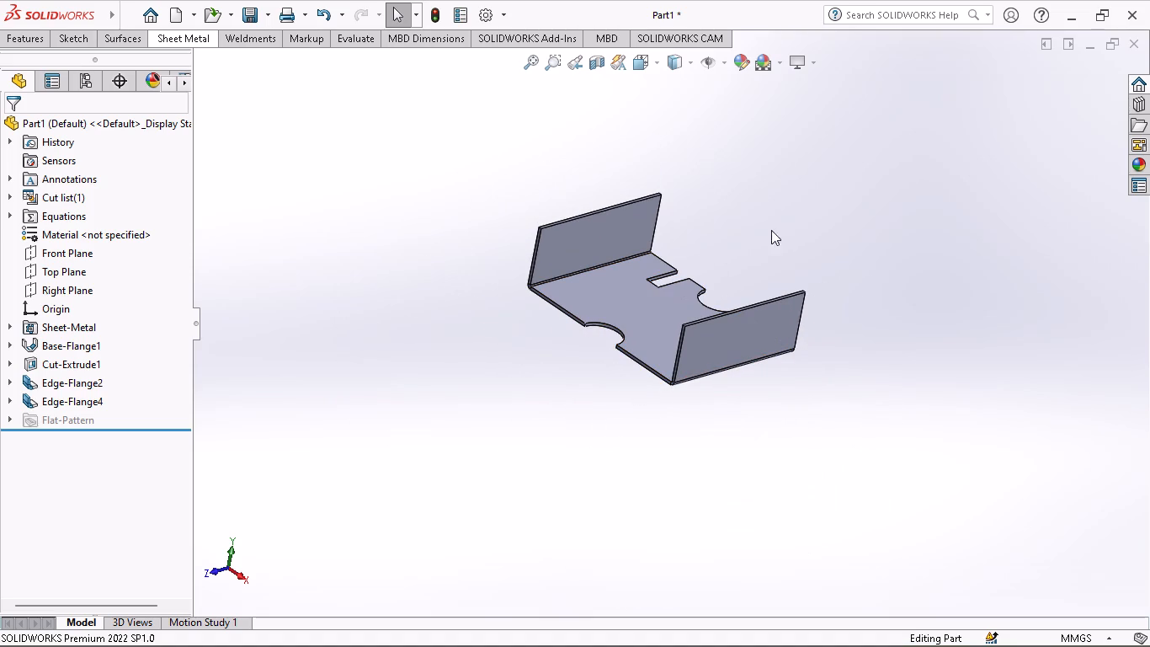
pyautogui.scroll(-2, 675, 225)
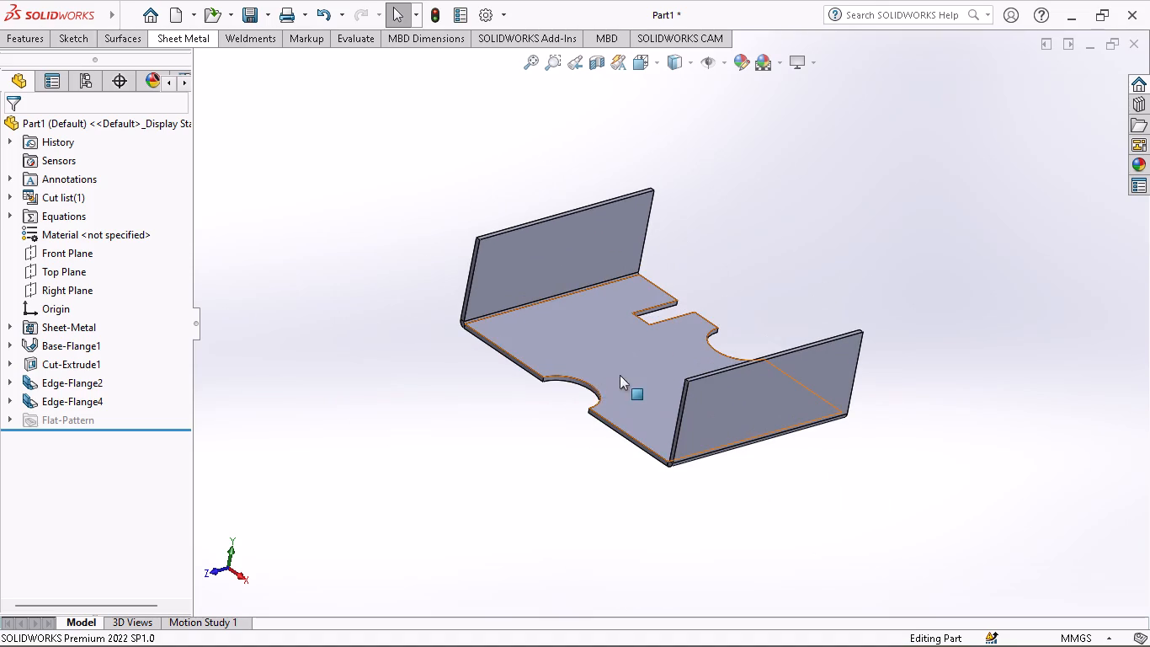
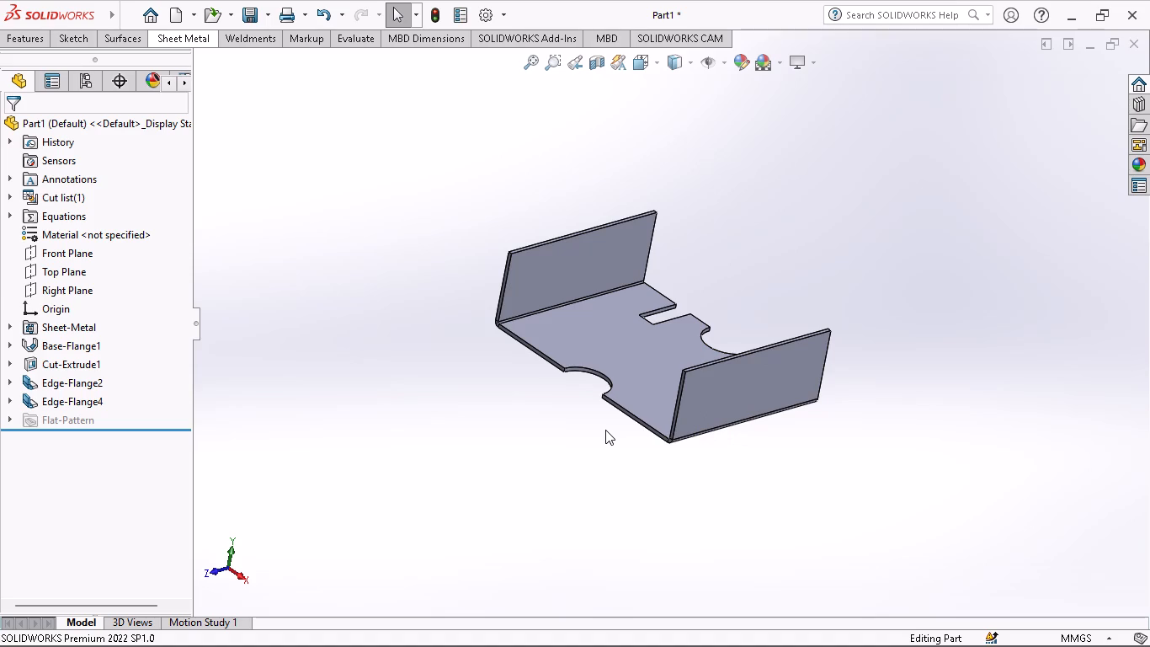
# Examine the flanged plate, its slot and its rounded notches from several angles and distances.
pyautogui.moveTo(598, 410); pyautogui.dragTo(594, 429, button='middle')
pyautogui.scroll(-1, 597, 420)
pyautogui.scroll(3, 594, 429)
pyautogui.scroll(-3, 594, 429)
pyautogui.scroll(1, 688, 264)
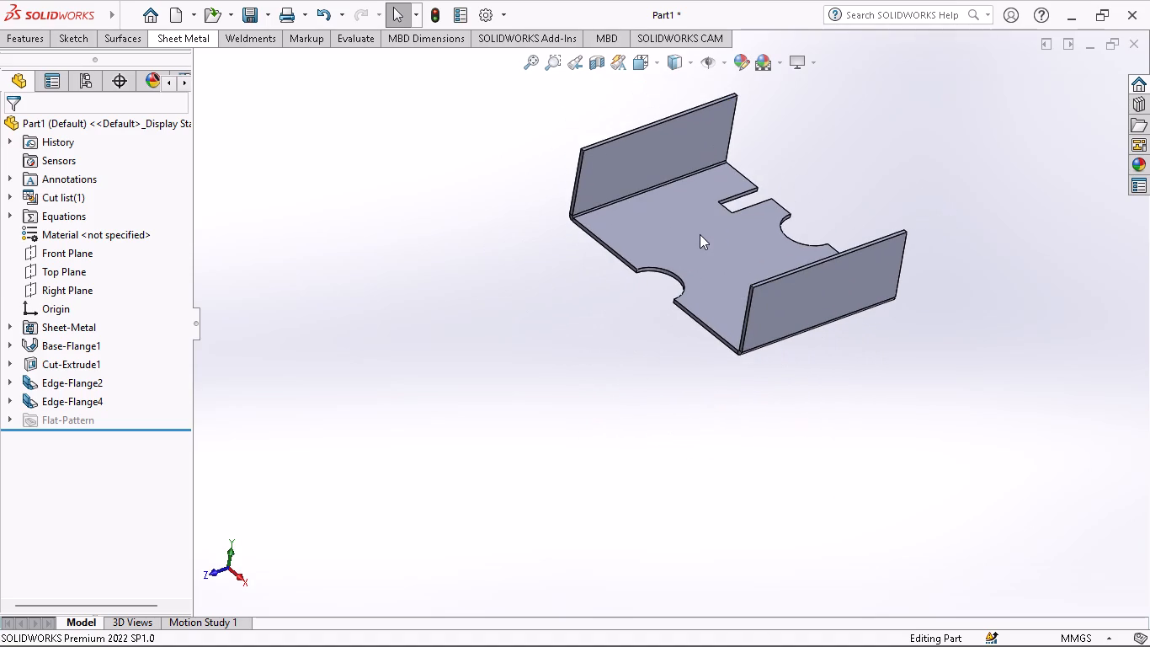
pyautogui.moveTo(705, 190); pyautogui.dragTo(727, 190, button='middle')
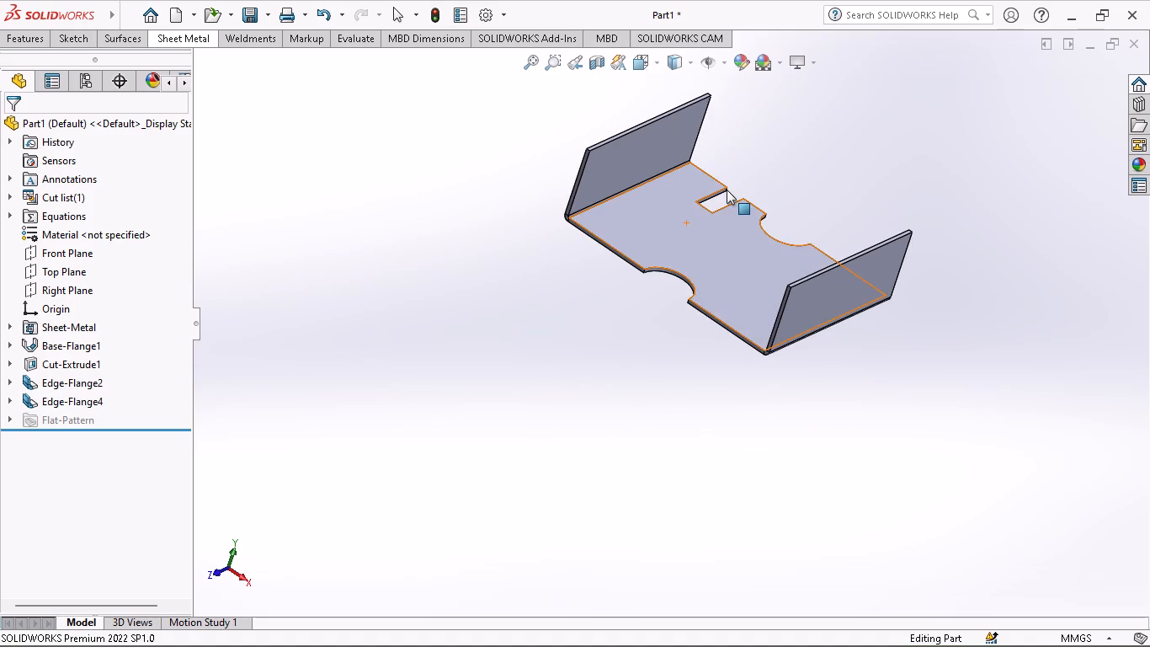
pyautogui.moveTo(690, 247); pyautogui.dragTo(700, 223, button='middle')
pyautogui.middleClick(700, 225)
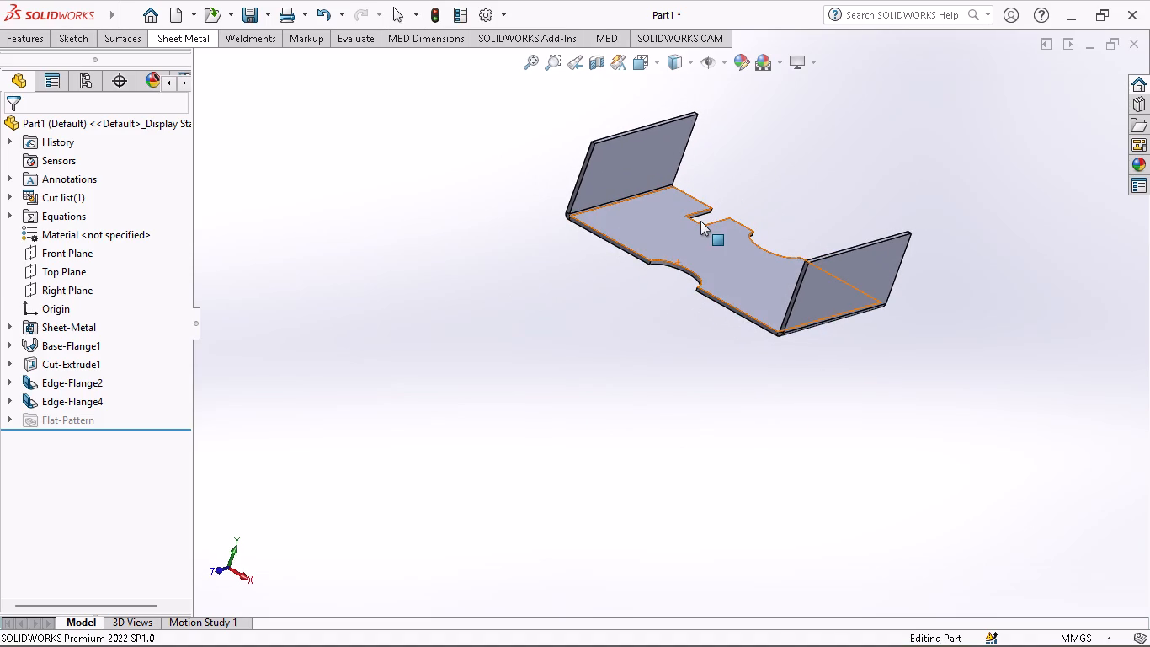
pyautogui.scroll(-1, 680, 278)
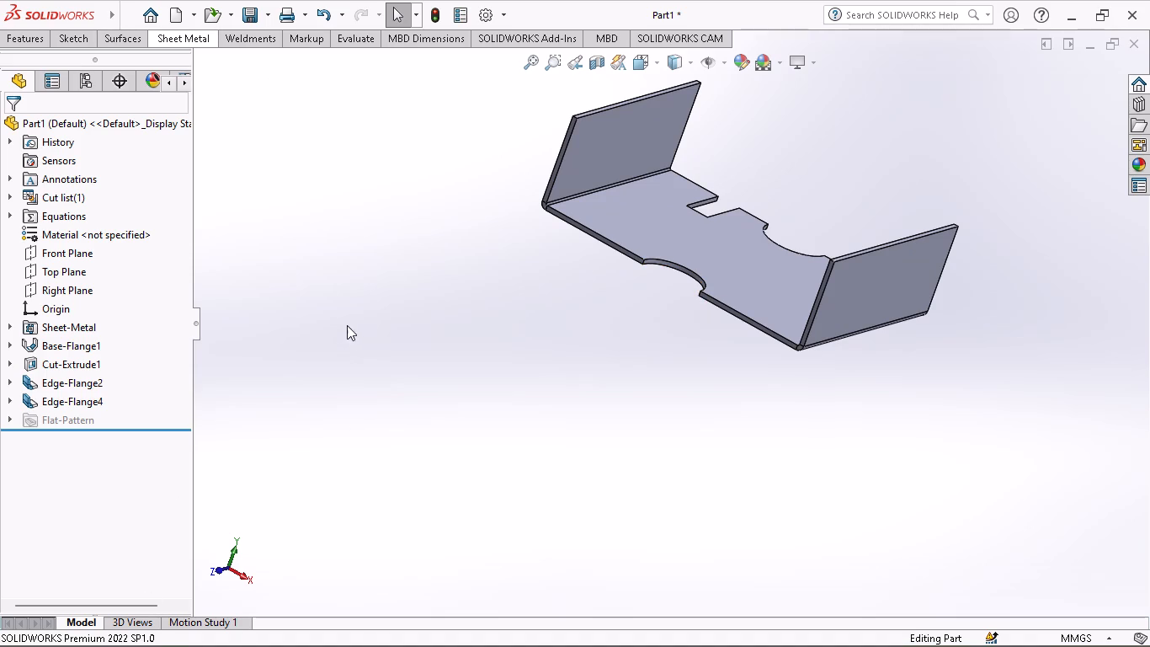
# Start the cross-section sketch for a sheet metal feature on the narrow top face of the upright end flange nearest the slot.
pyautogui.click(173, 37)
pyautogui.click(183, 78)
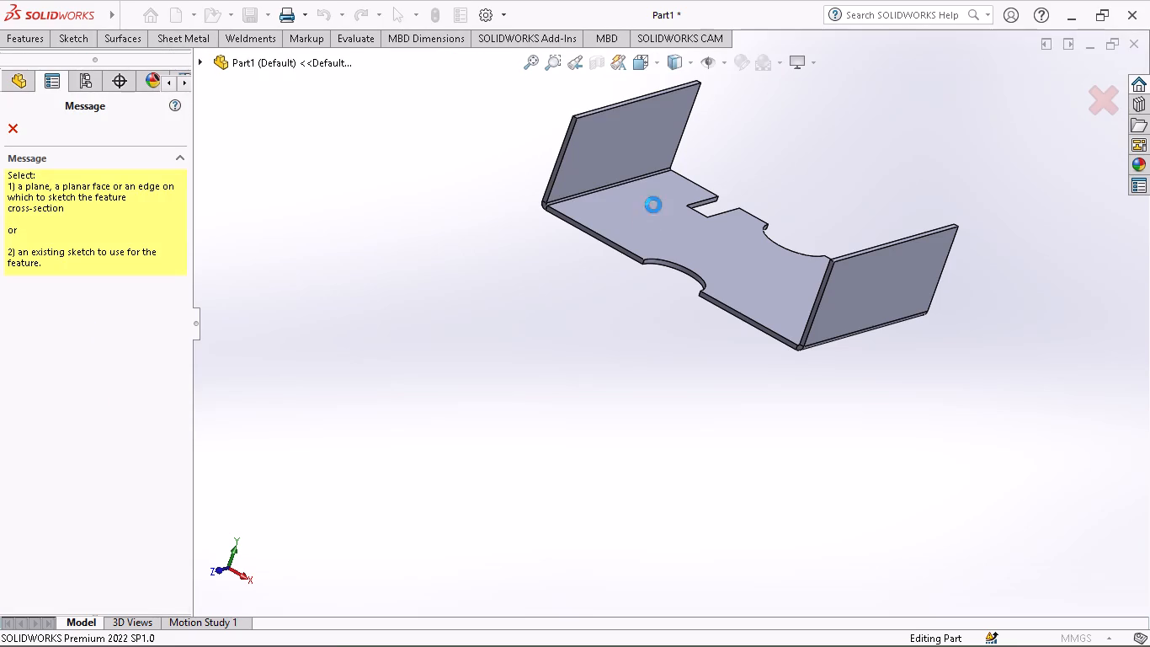
pyautogui.moveTo(635, 145); pyautogui.dragTo(604, 233, button='middle')
pyautogui.scroll(-3, 584, 60)
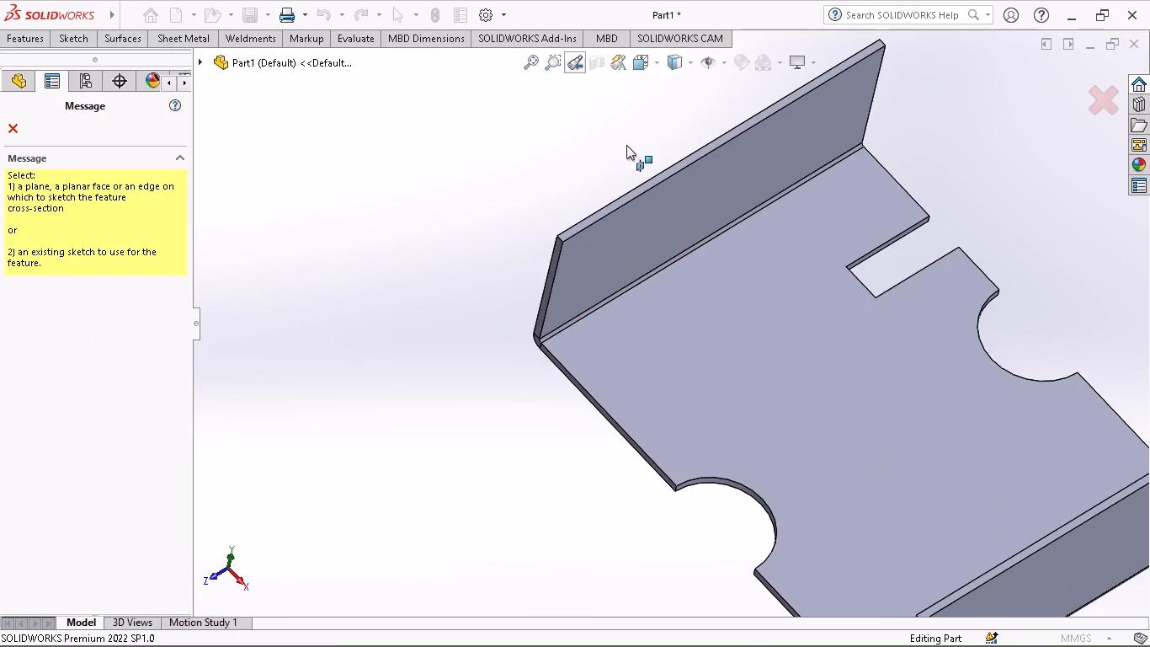
pyautogui.scroll(-2, 633, 173)
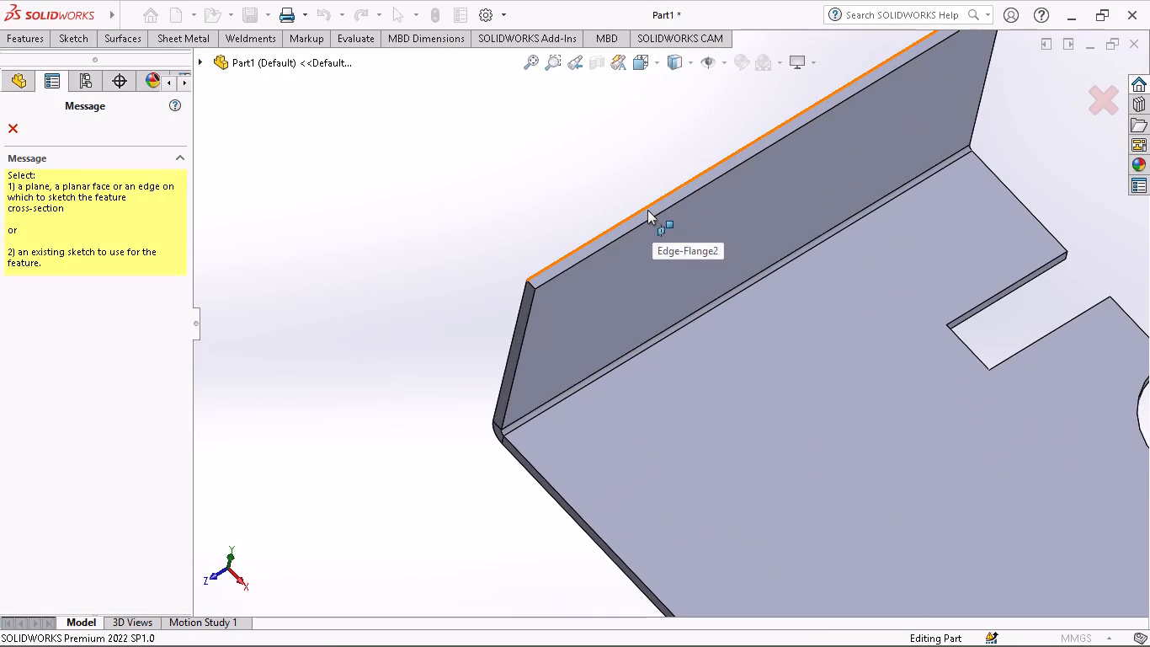
pyautogui.moveTo(636, 218); pyautogui.dragTo(631, 307, button='middle')
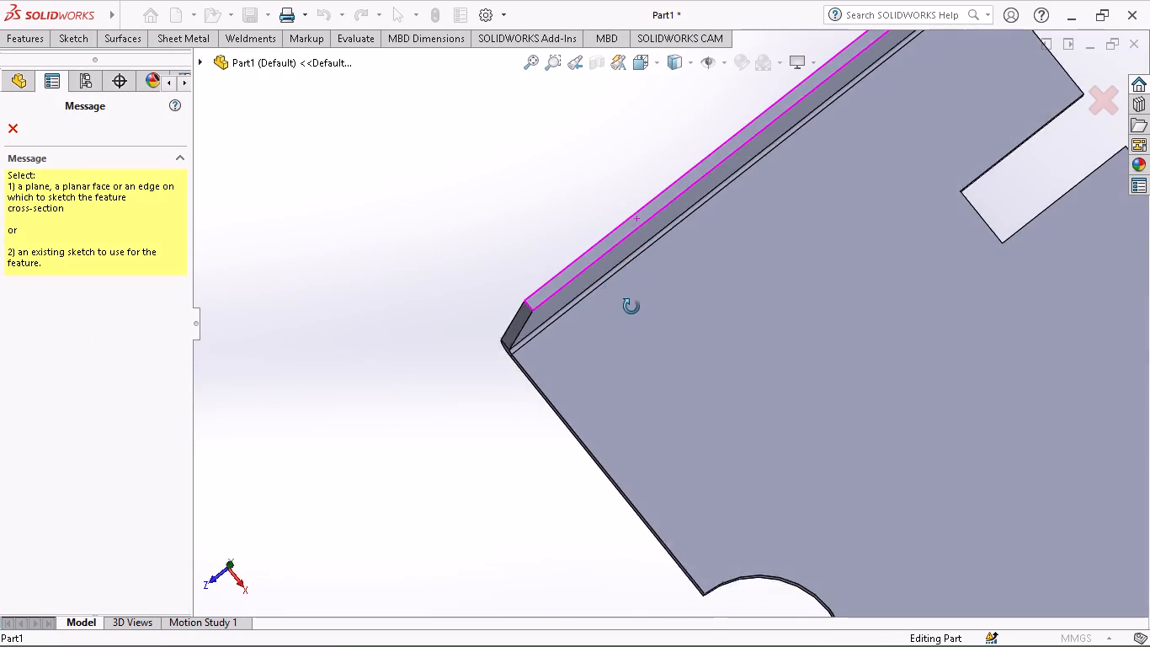
pyautogui.moveTo(631, 307); pyautogui.dragTo(631, 309, button='middle')
pyautogui.scroll(1, 631, 309)
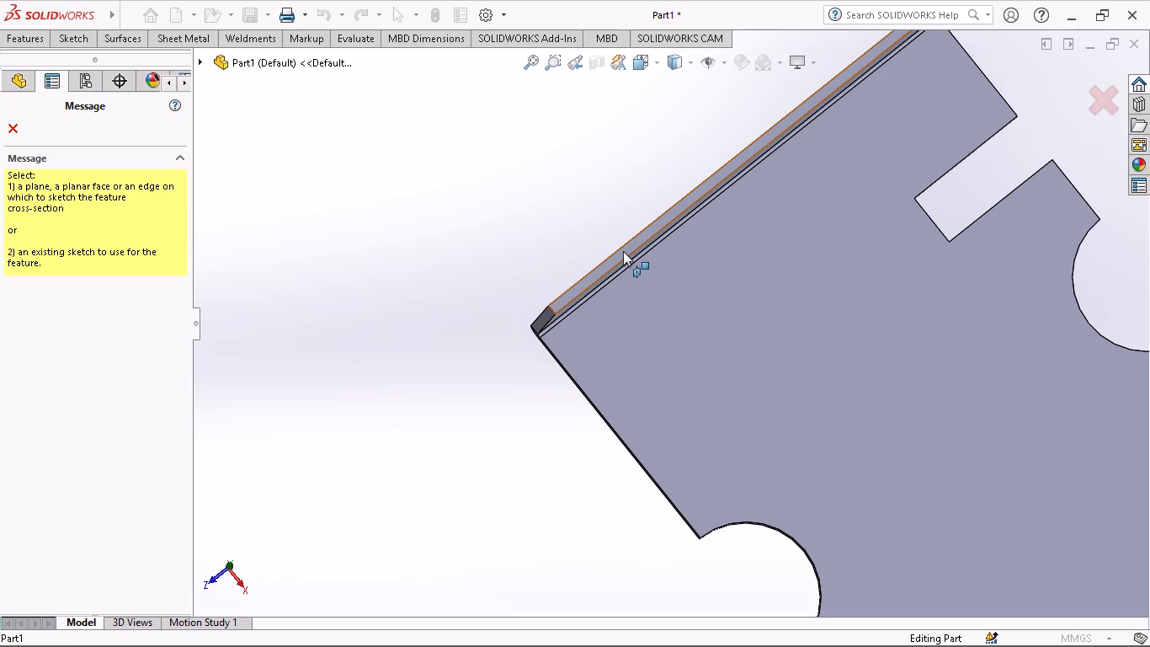
pyautogui.click(582, 286)
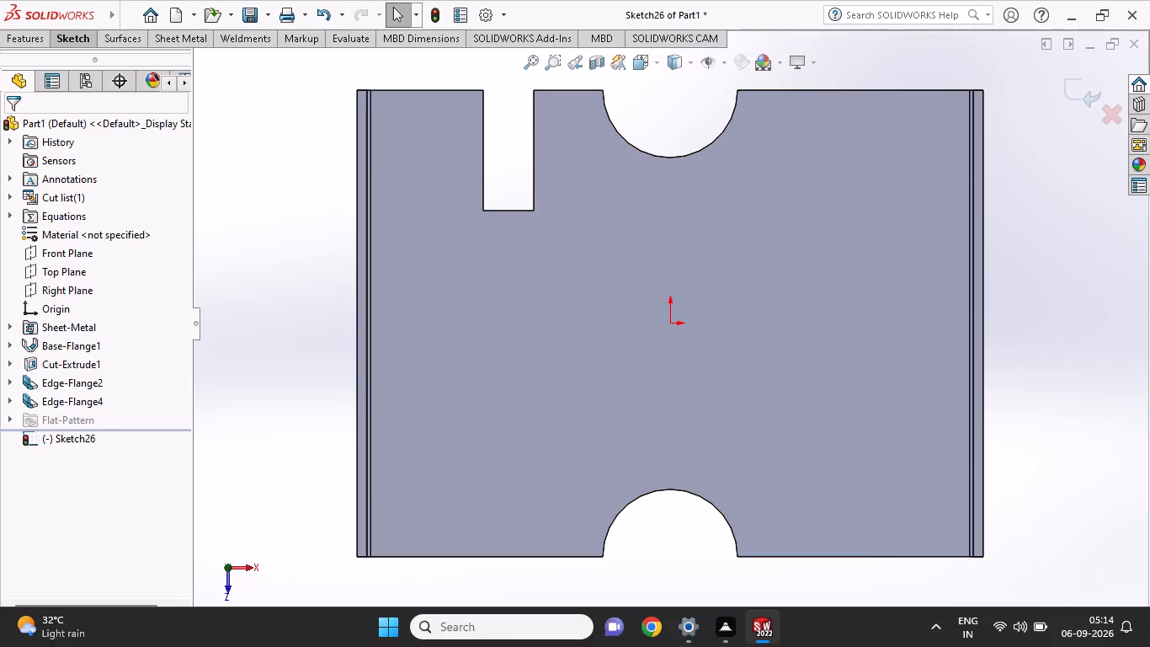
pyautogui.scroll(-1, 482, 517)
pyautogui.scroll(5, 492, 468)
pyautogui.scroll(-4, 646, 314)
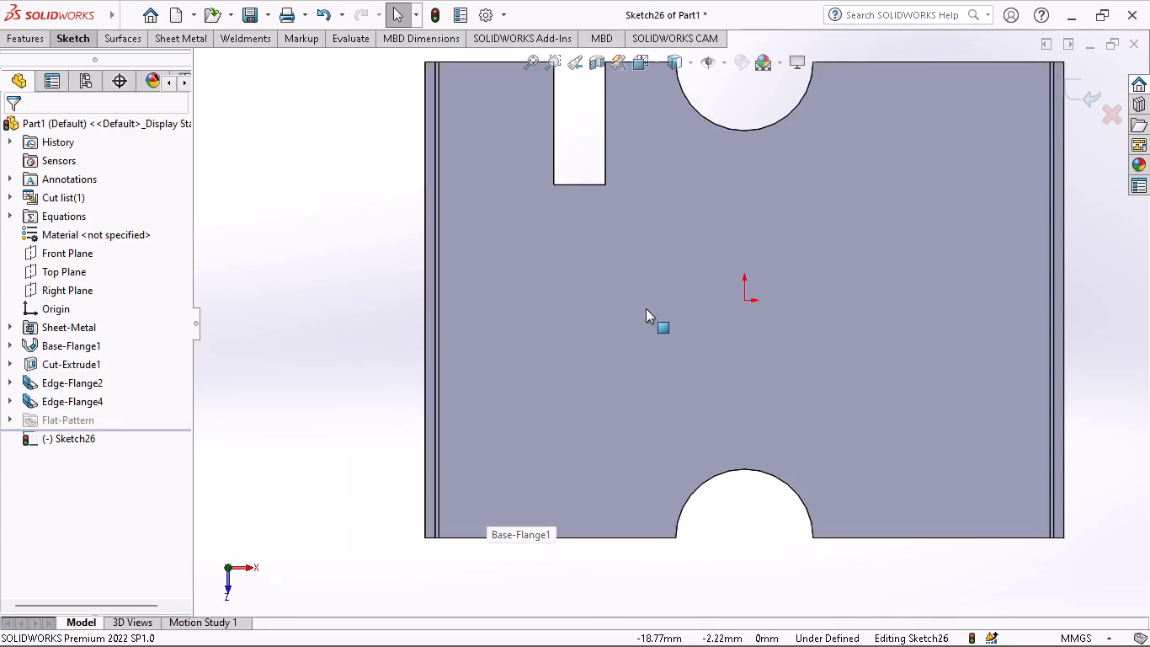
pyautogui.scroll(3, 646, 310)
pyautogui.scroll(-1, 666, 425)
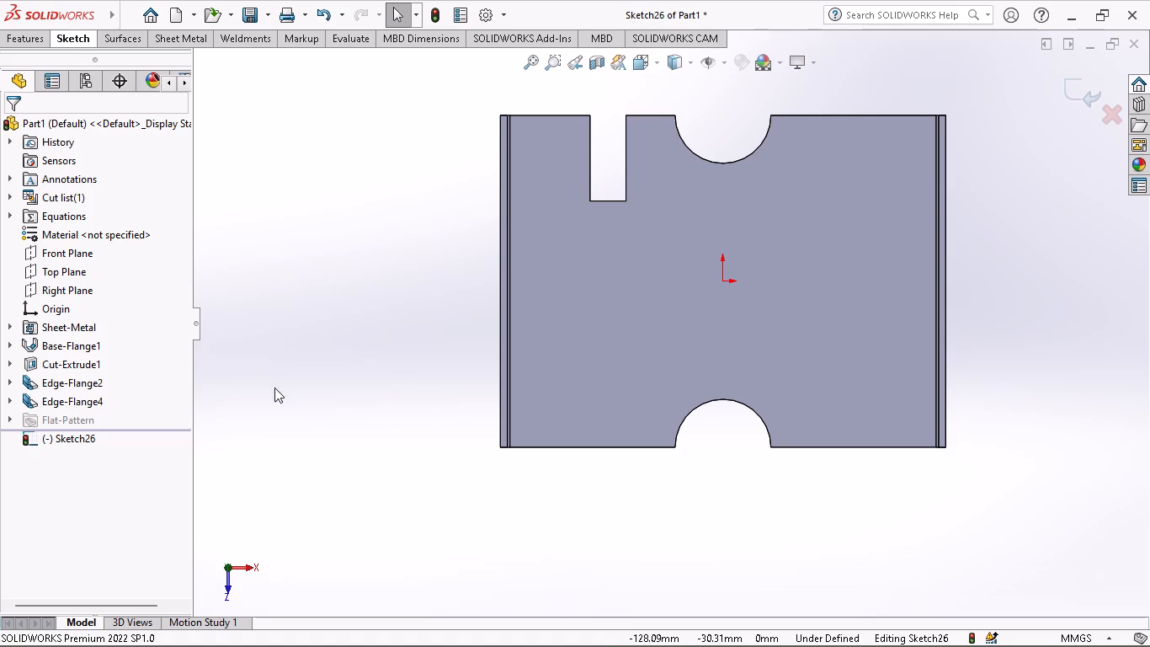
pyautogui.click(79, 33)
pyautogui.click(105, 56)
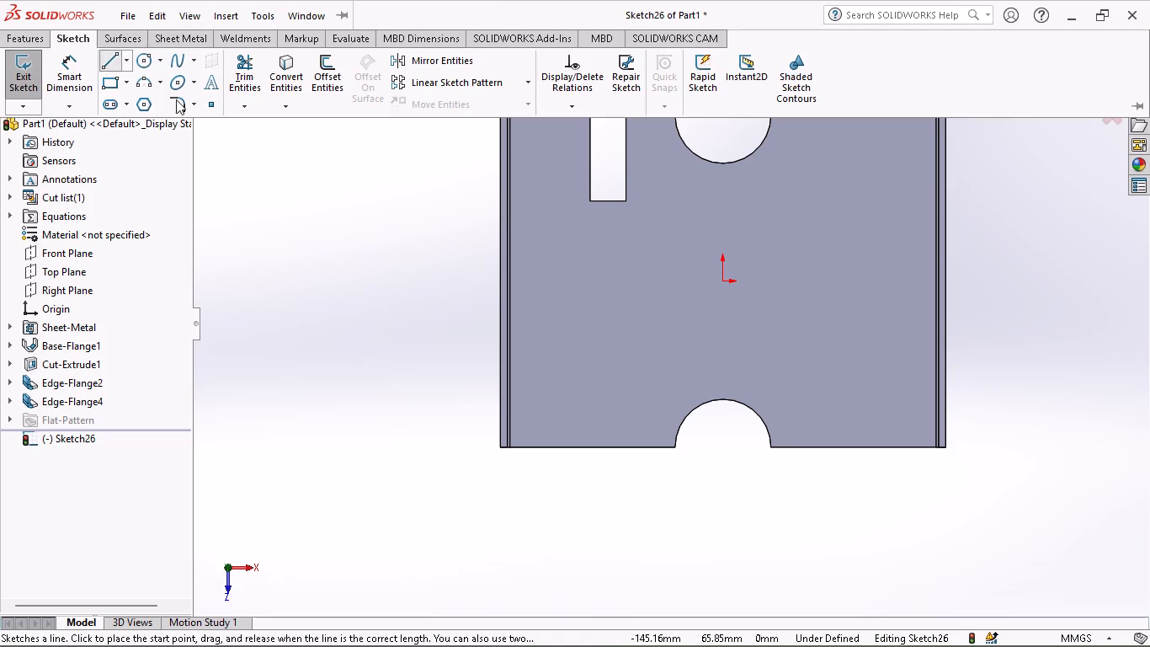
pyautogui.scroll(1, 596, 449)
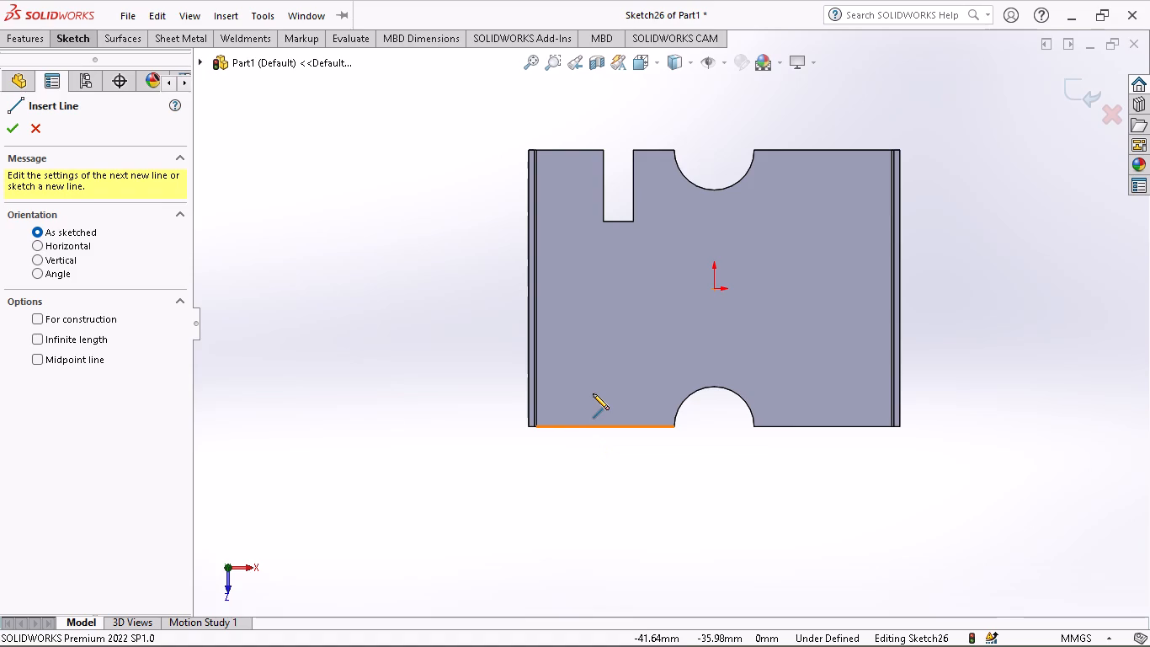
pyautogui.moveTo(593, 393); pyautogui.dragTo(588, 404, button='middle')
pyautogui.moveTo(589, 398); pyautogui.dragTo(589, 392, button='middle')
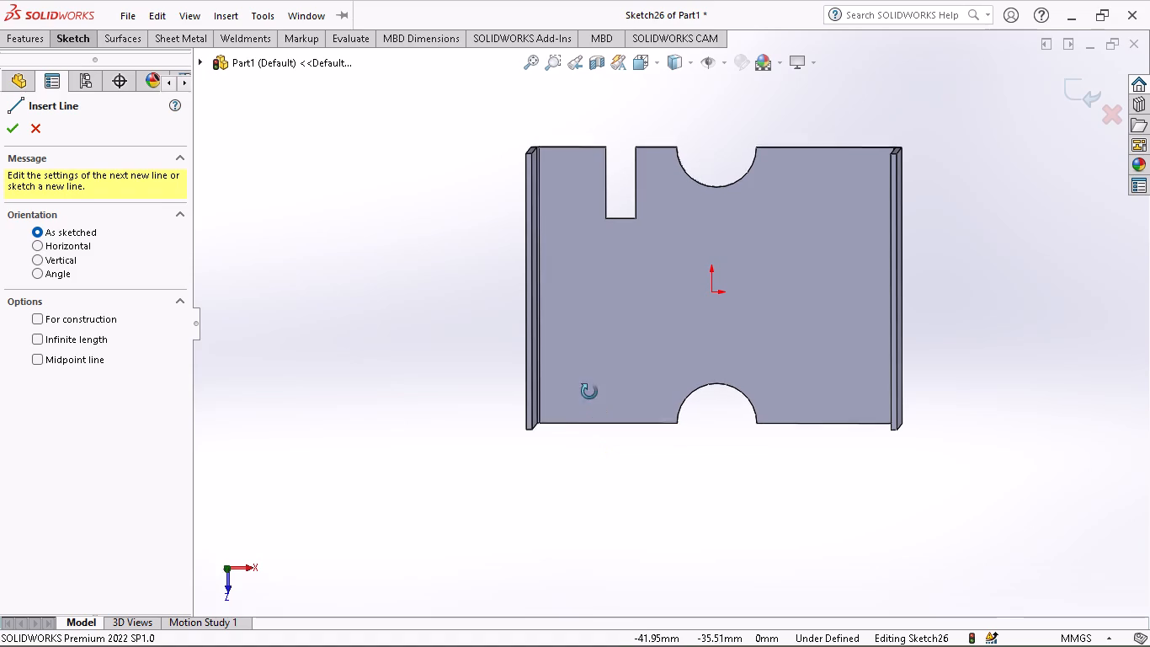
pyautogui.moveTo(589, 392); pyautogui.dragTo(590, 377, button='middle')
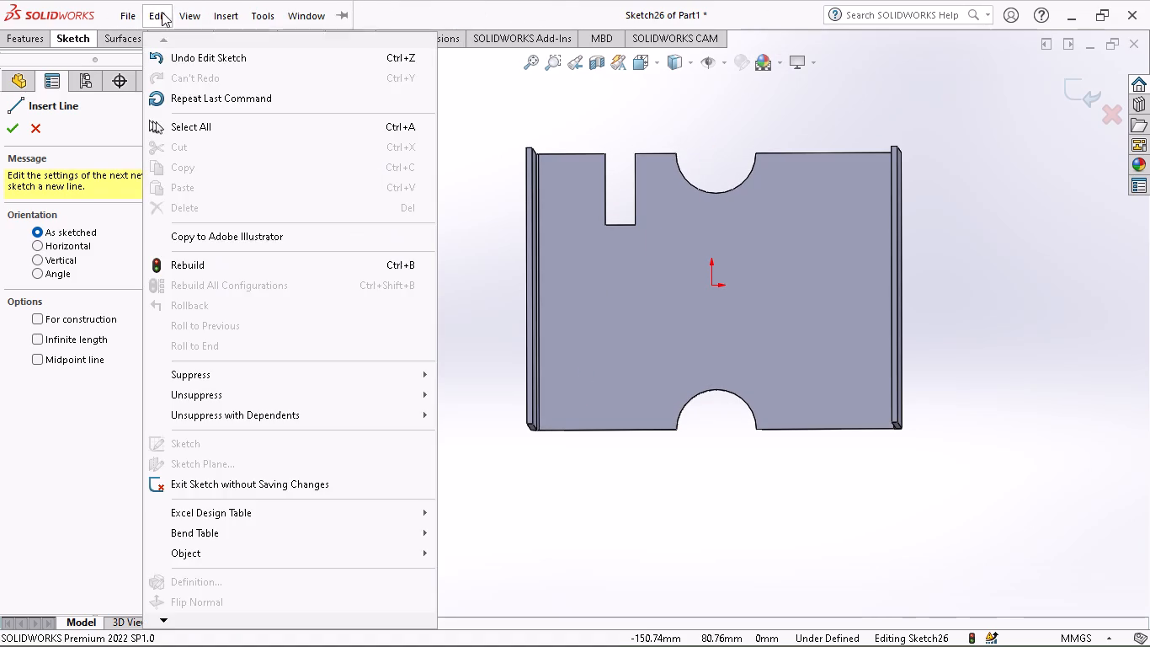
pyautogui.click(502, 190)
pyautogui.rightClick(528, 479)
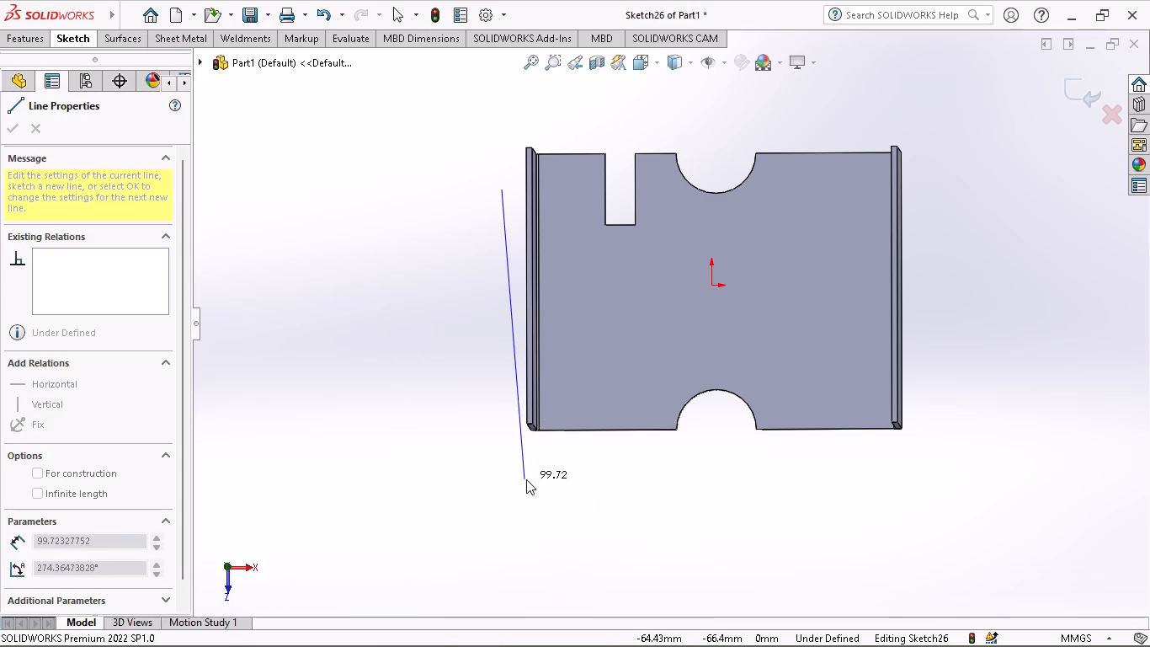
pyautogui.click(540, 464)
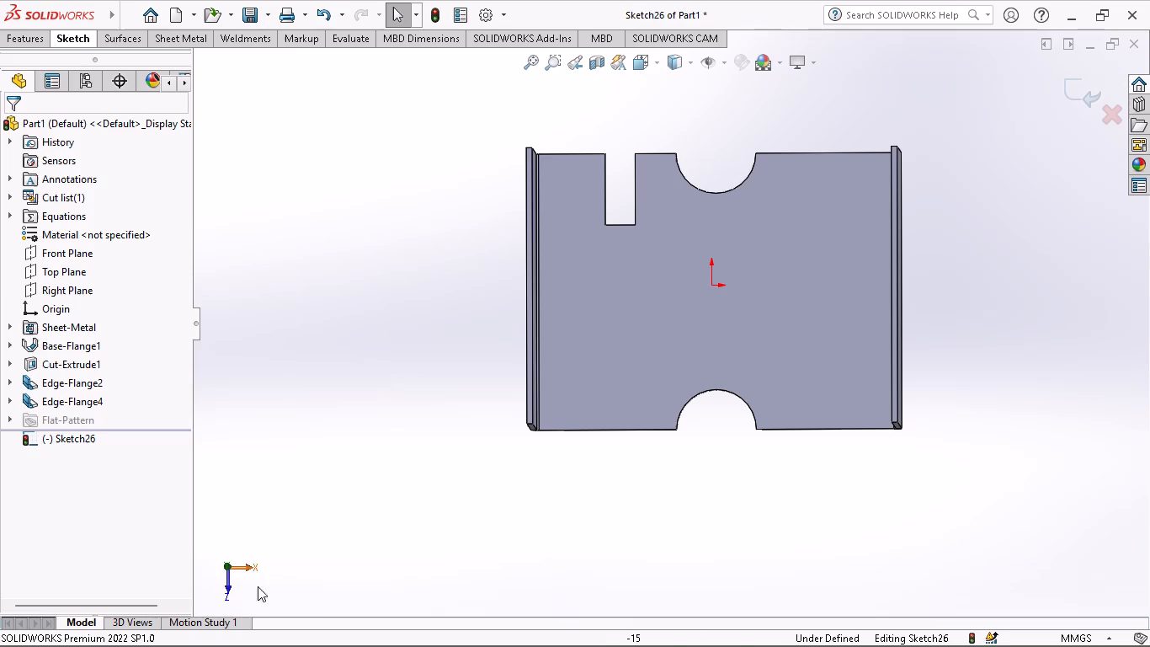
# In the Top view, sketch a horizontal line about 26 mm long from the slot-side flange's outer corner along the plate's unslotted side.
pyautogui.click(240, 564)
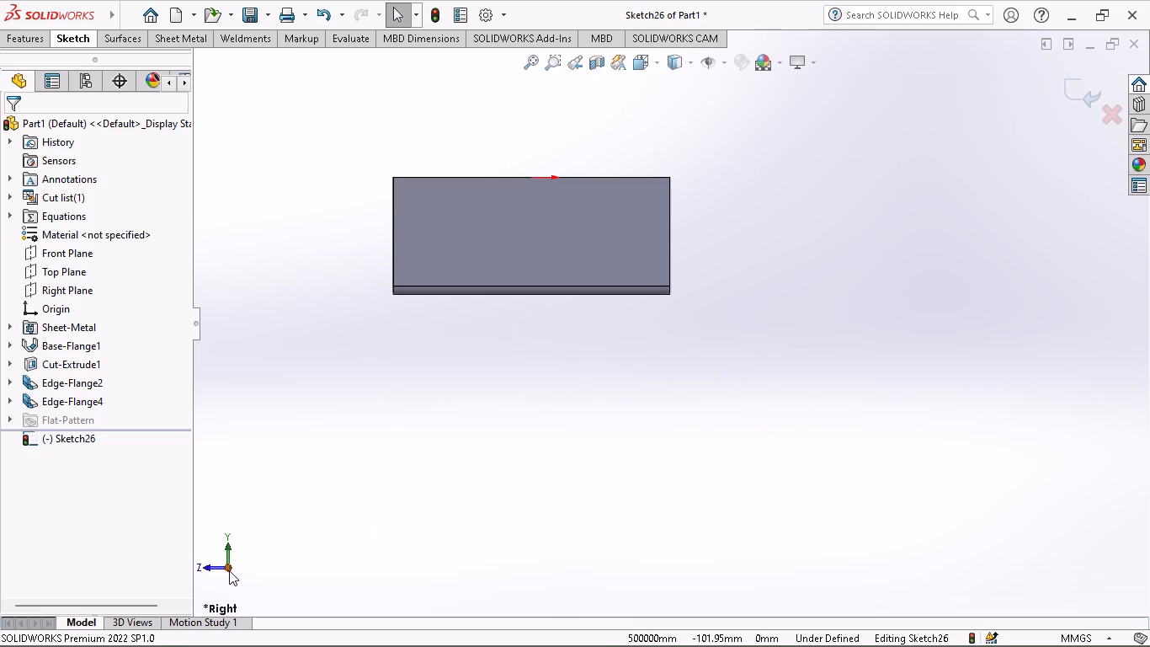
pyautogui.click(226, 551)
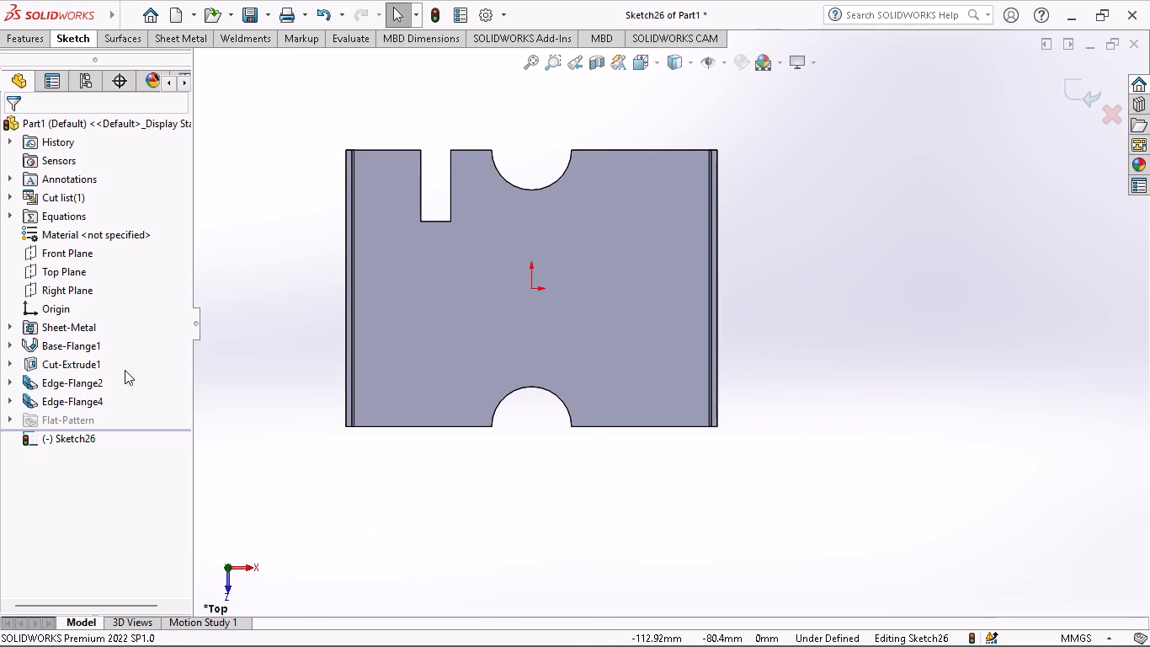
pyautogui.click(67, 33)
pyautogui.click(106, 54)
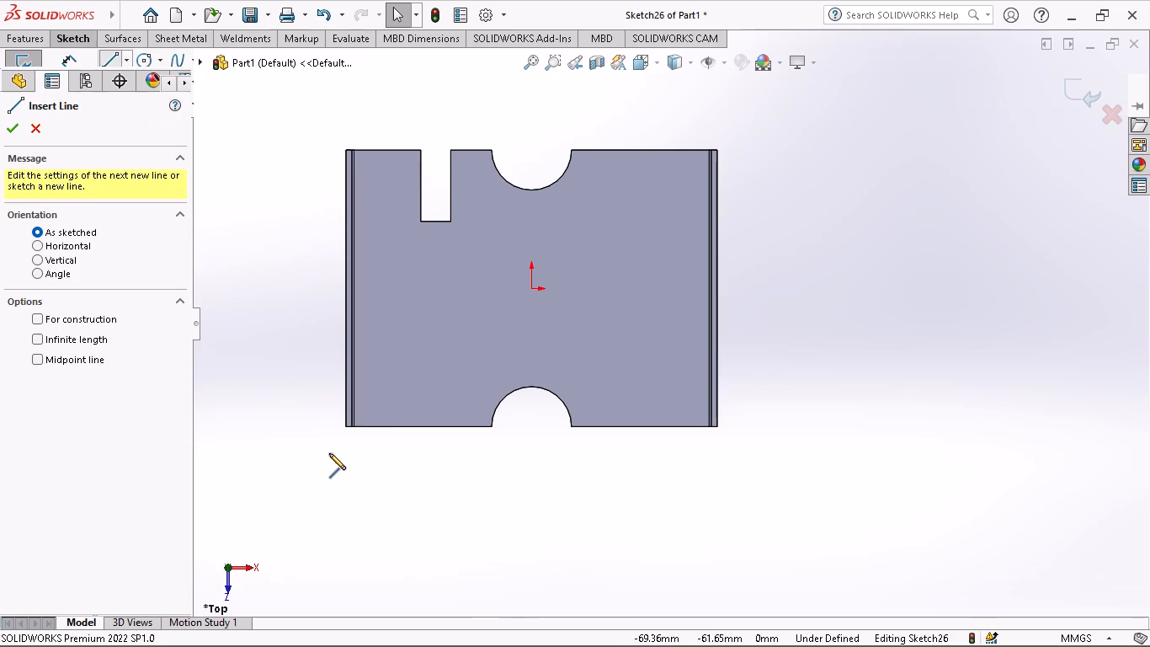
pyautogui.click(346, 431)
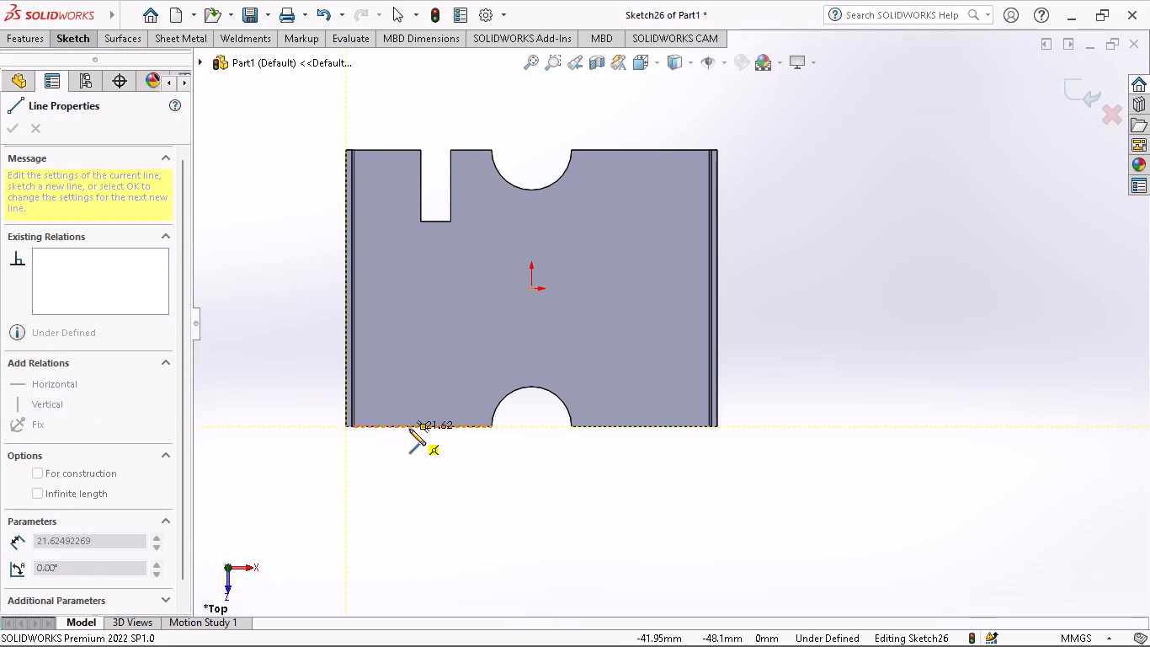
pyautogui.scroll(-1, 424, 423)
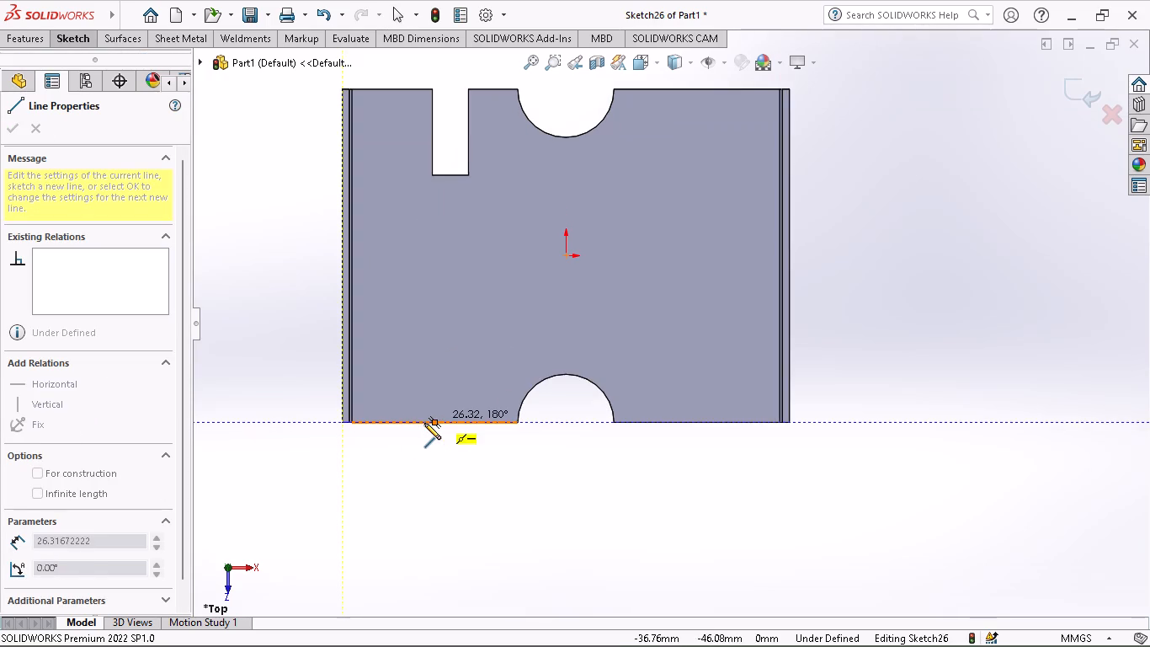
pyautogui.click(432, 425)
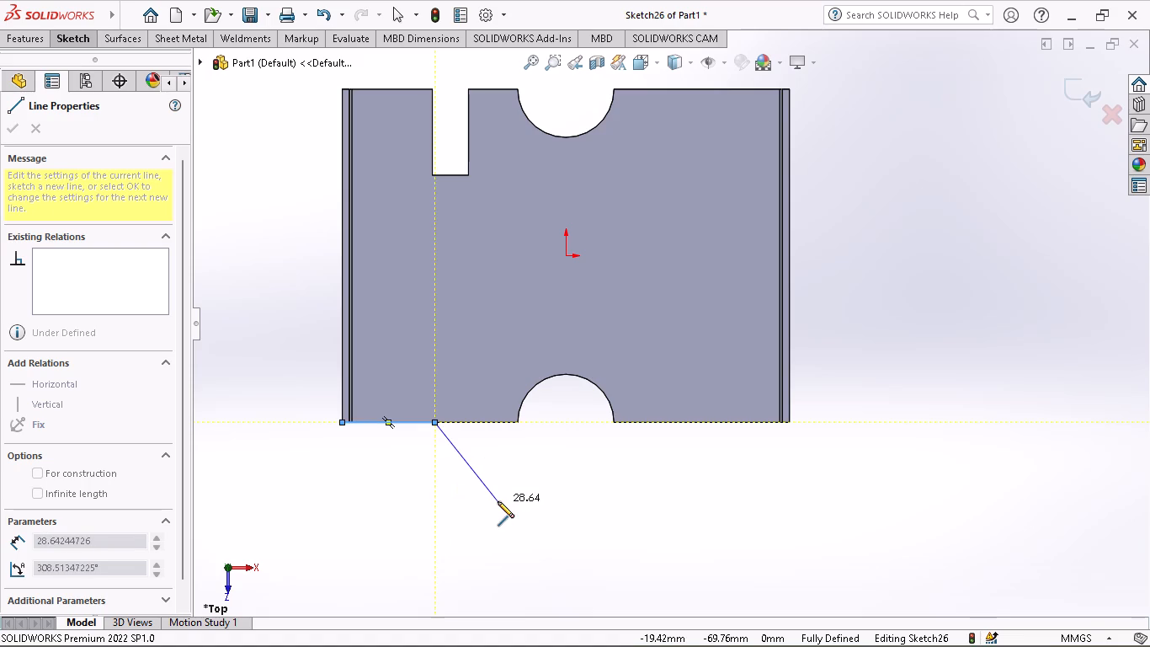
pyautogui.click(433, 420)
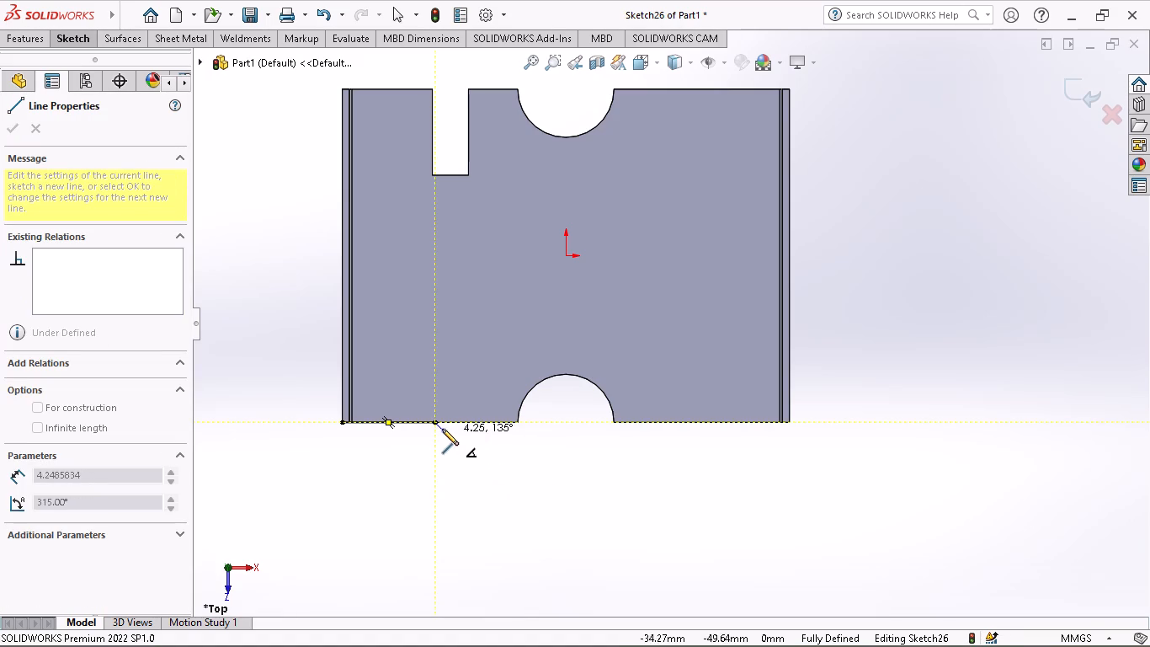
pyautogui.click(437, 424)
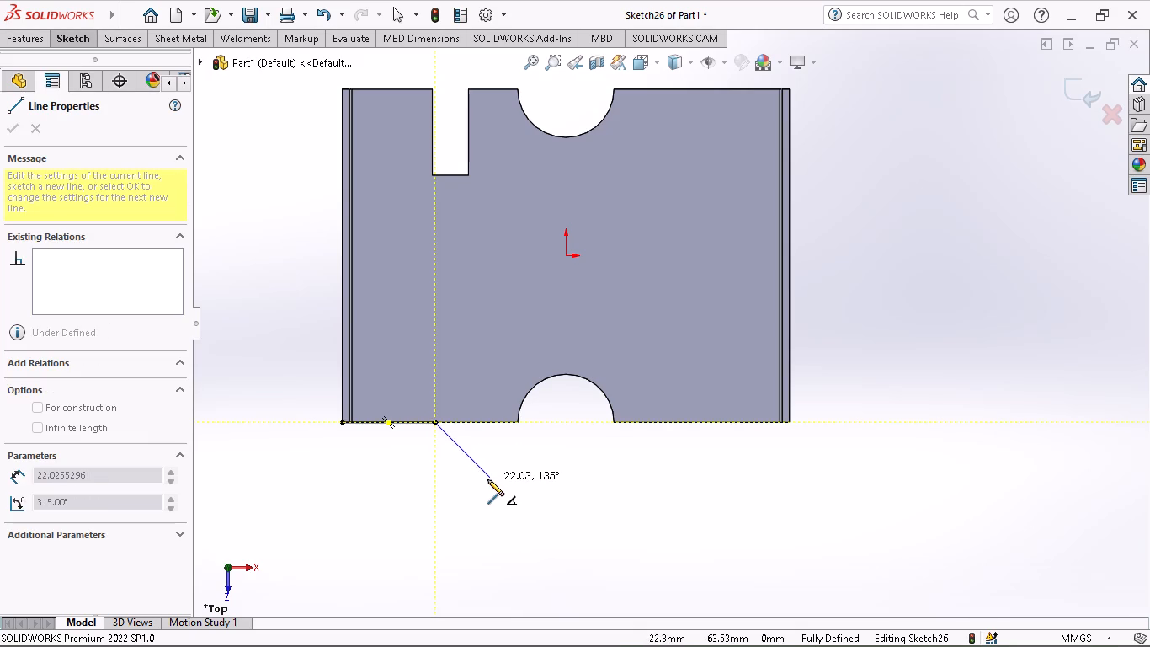
pyautogui.rightClick(463, 479)
pyautogui.click(494, 465)
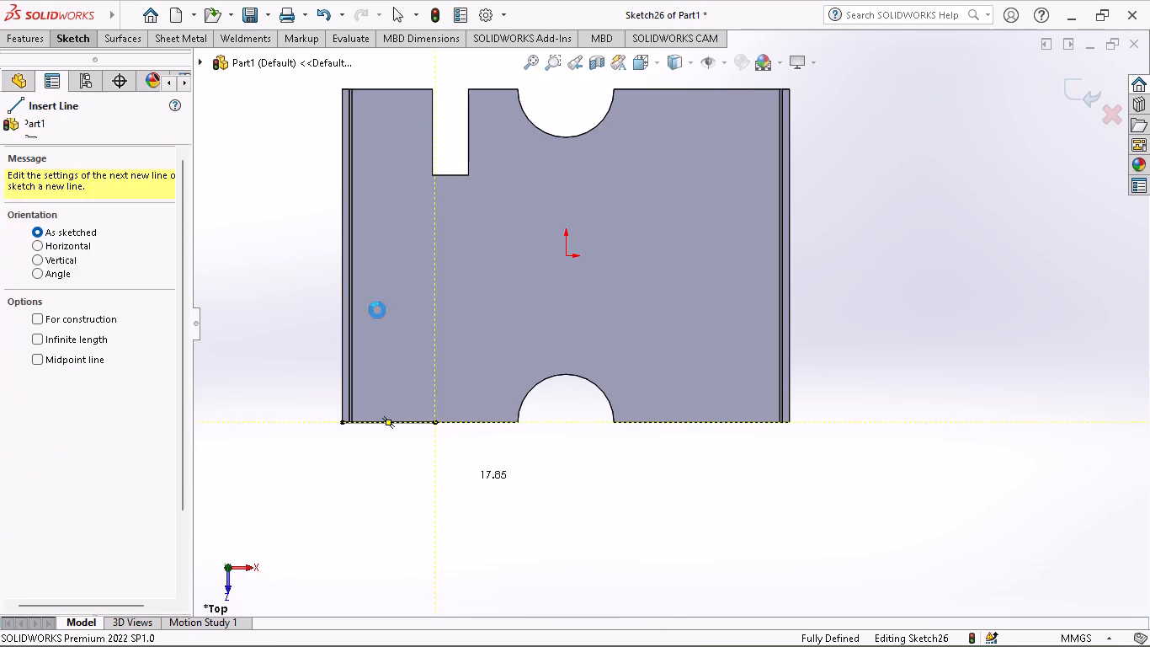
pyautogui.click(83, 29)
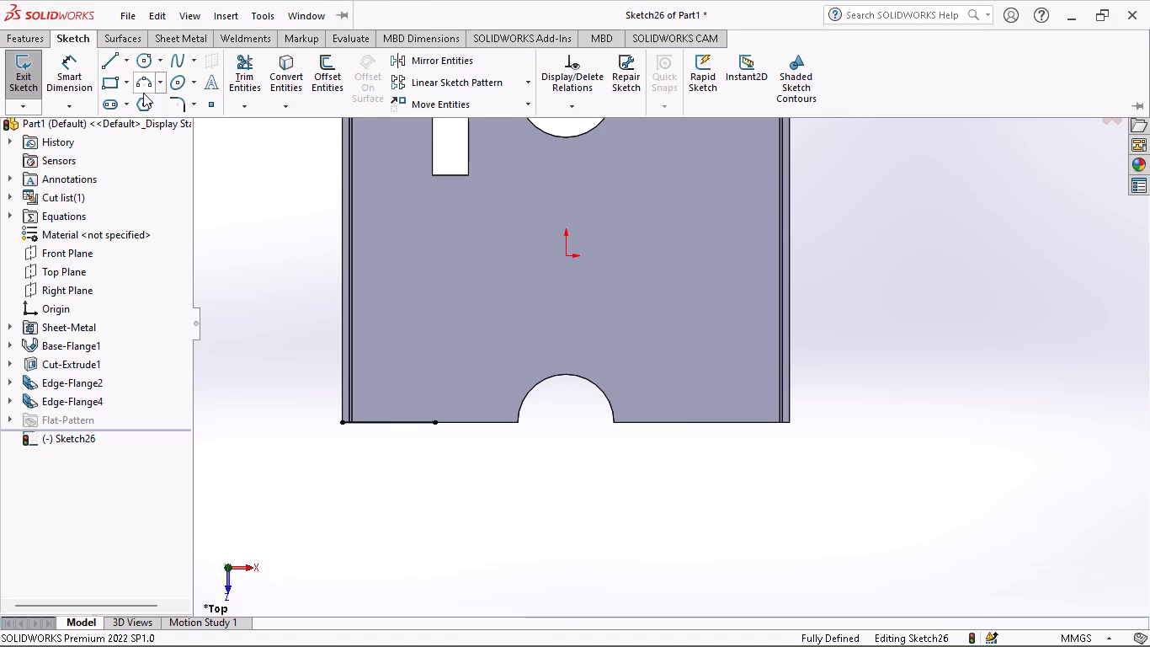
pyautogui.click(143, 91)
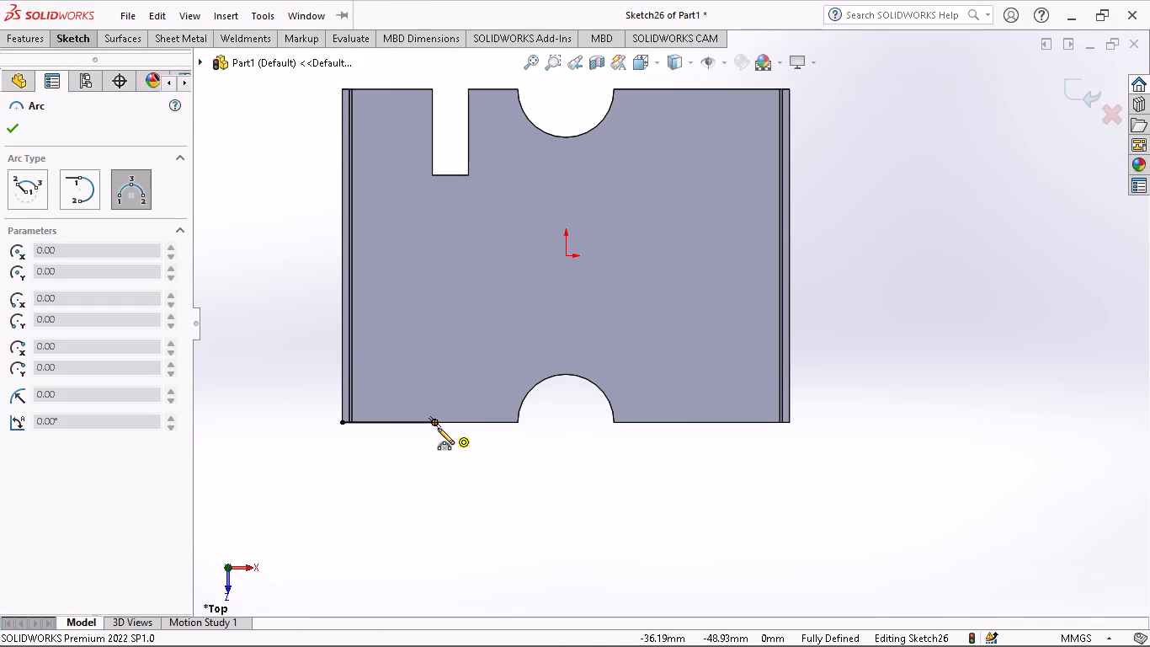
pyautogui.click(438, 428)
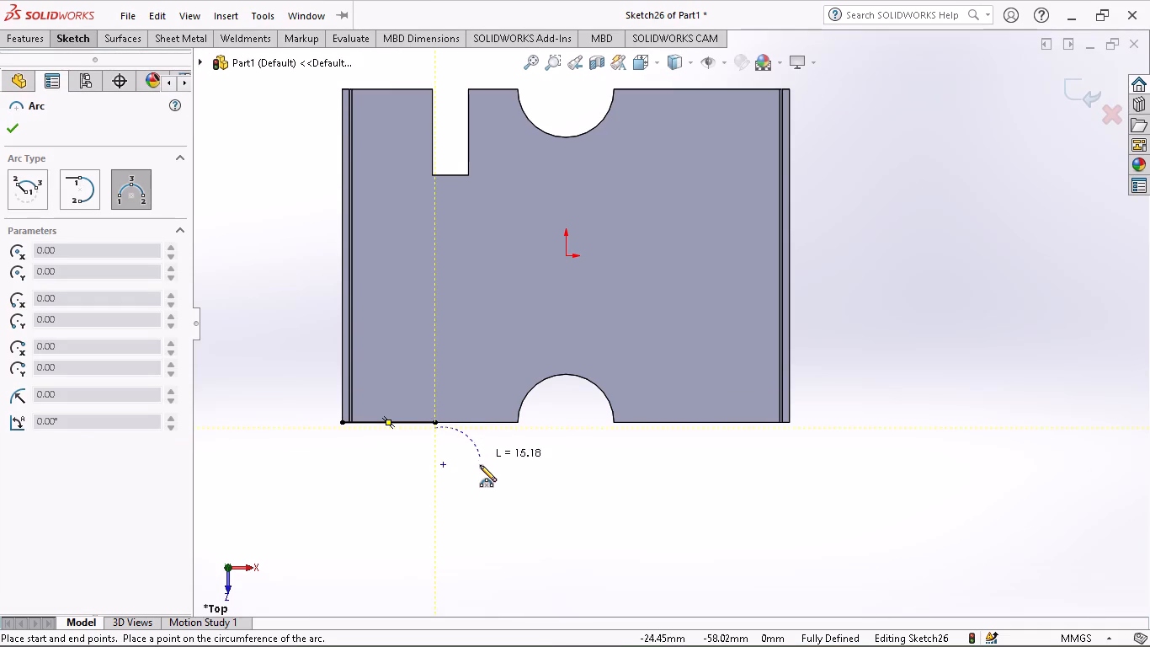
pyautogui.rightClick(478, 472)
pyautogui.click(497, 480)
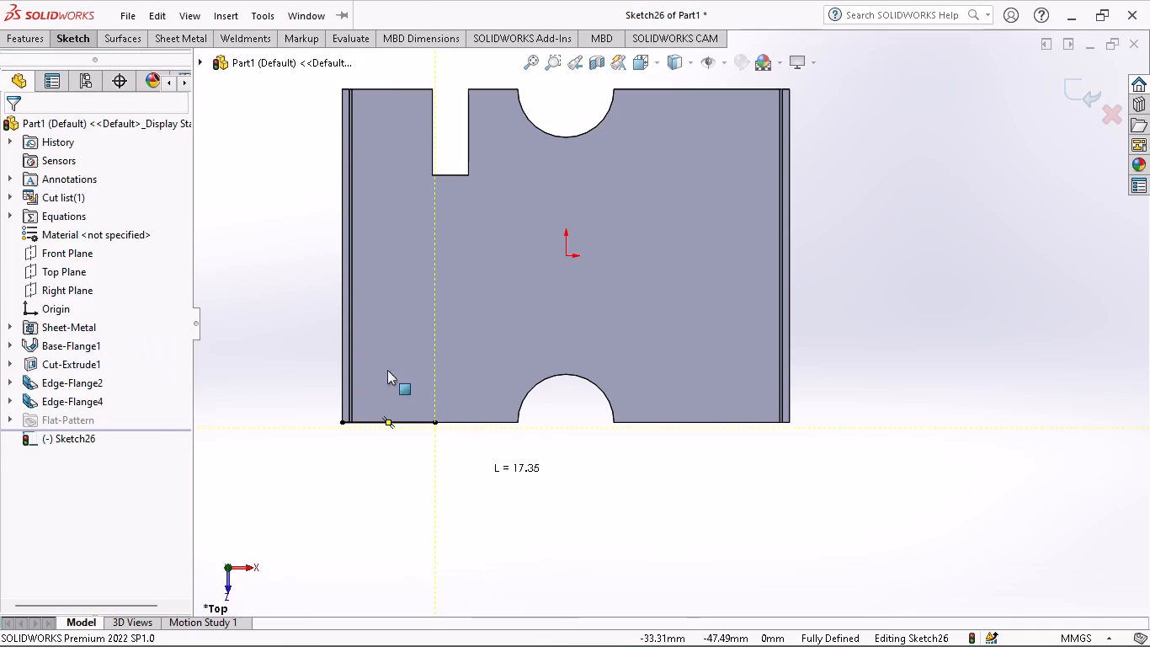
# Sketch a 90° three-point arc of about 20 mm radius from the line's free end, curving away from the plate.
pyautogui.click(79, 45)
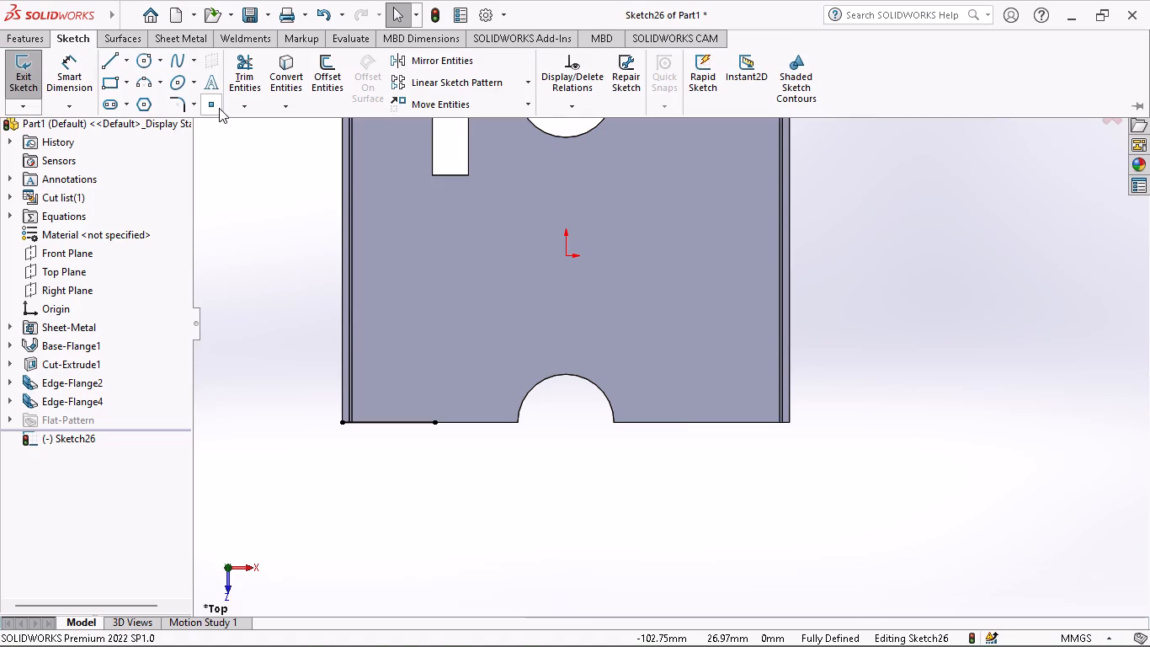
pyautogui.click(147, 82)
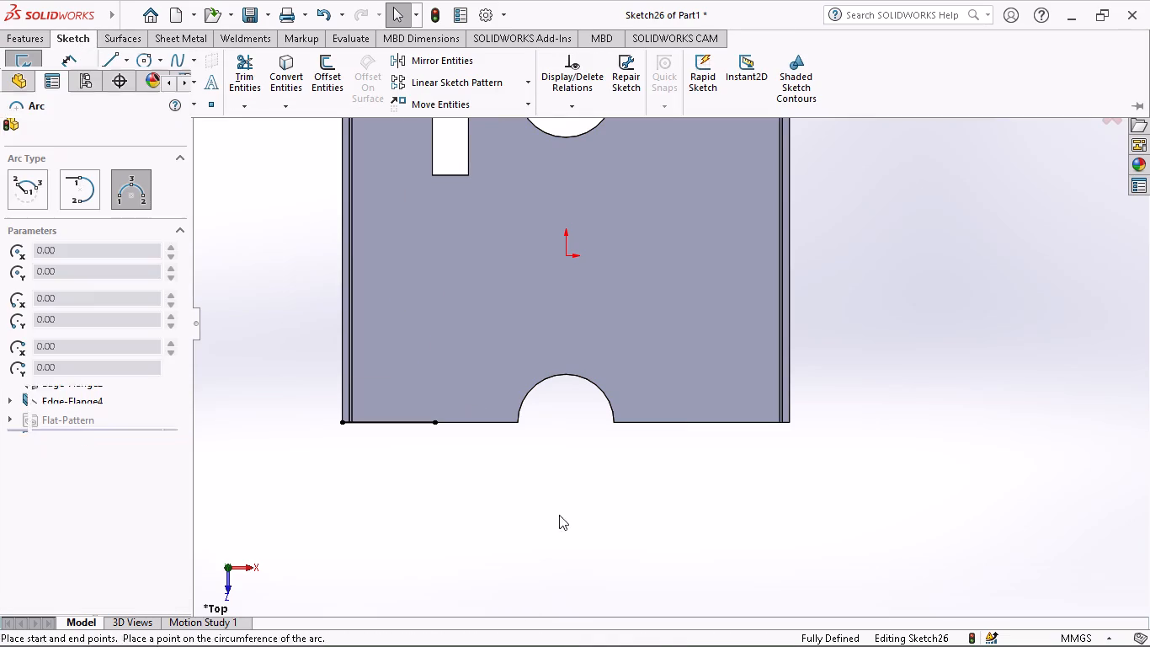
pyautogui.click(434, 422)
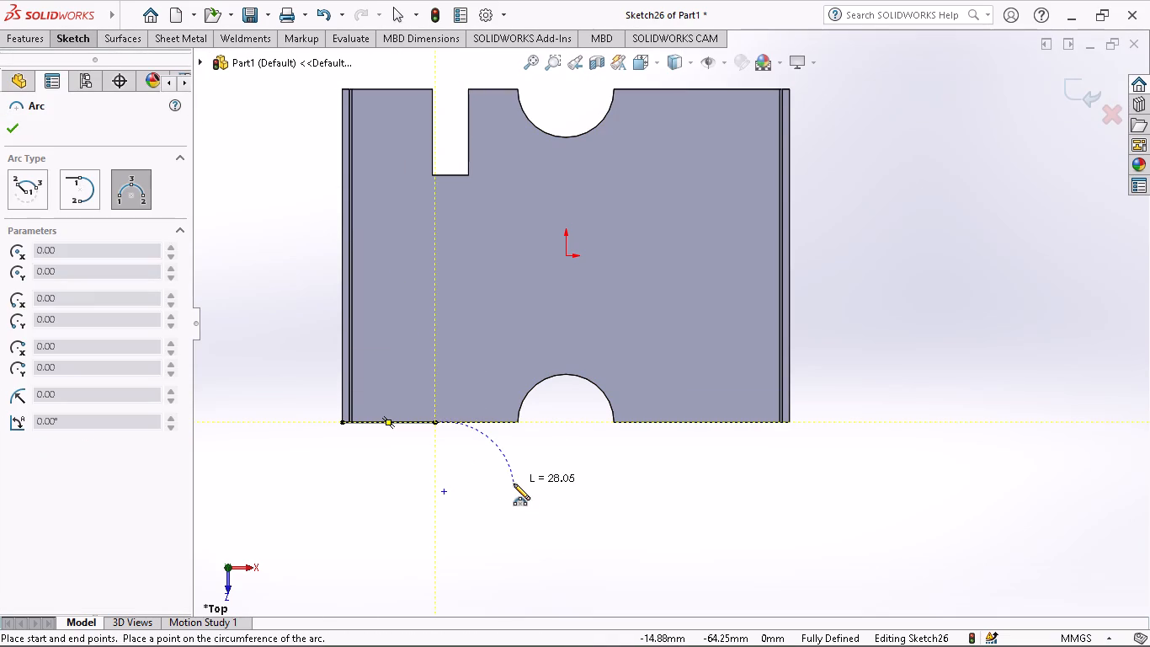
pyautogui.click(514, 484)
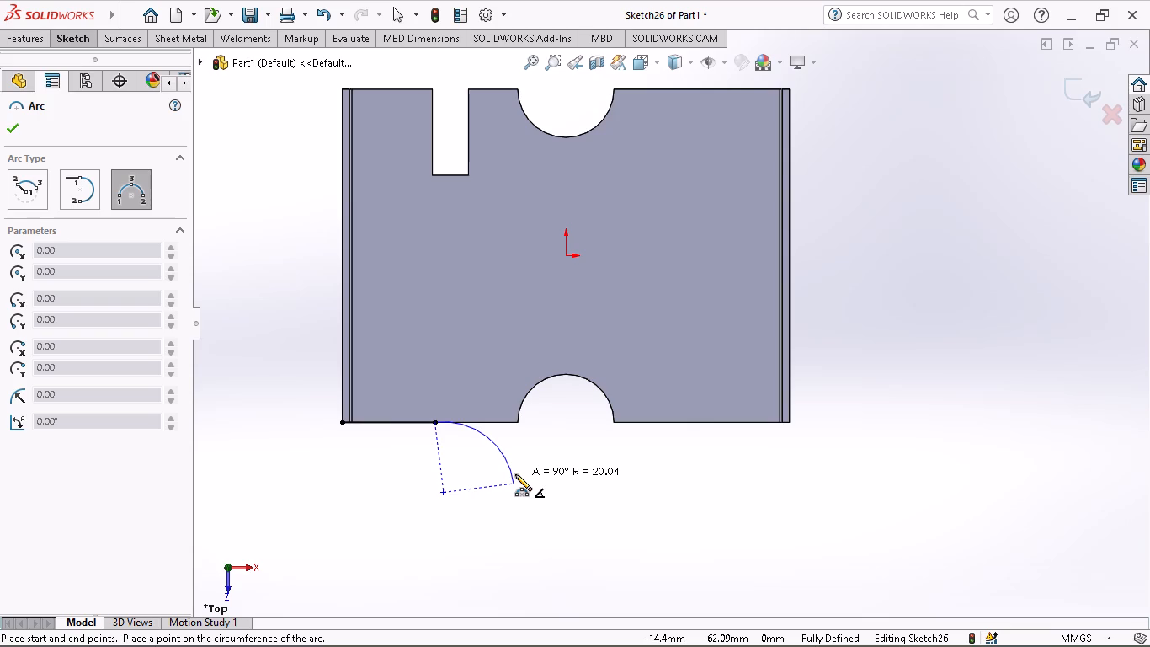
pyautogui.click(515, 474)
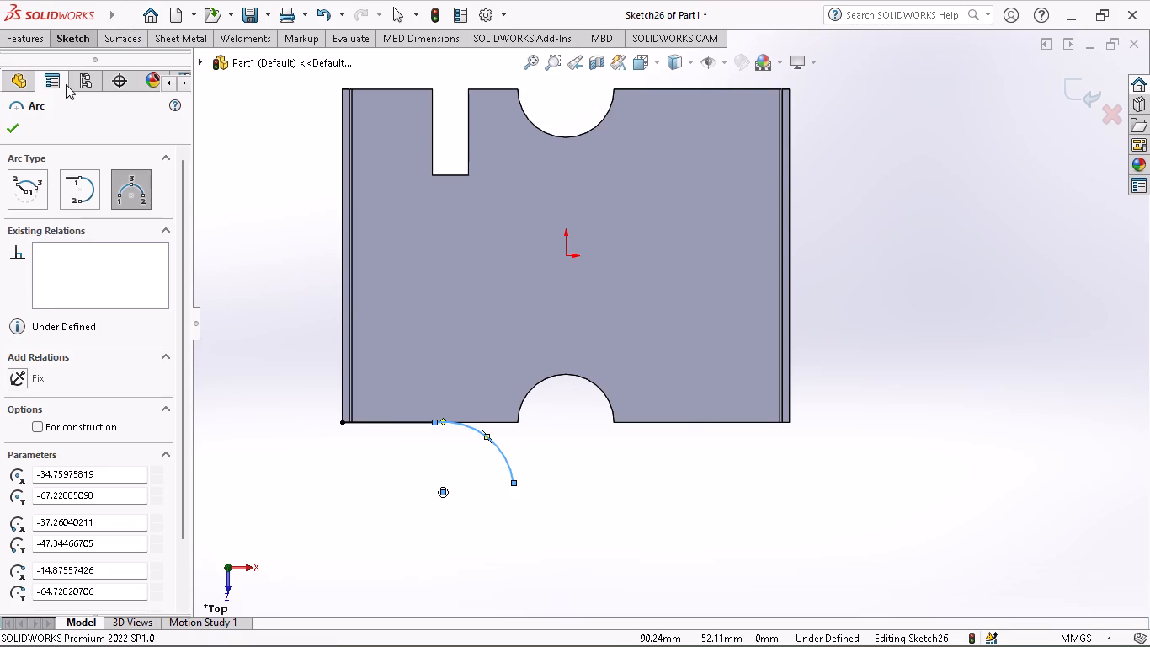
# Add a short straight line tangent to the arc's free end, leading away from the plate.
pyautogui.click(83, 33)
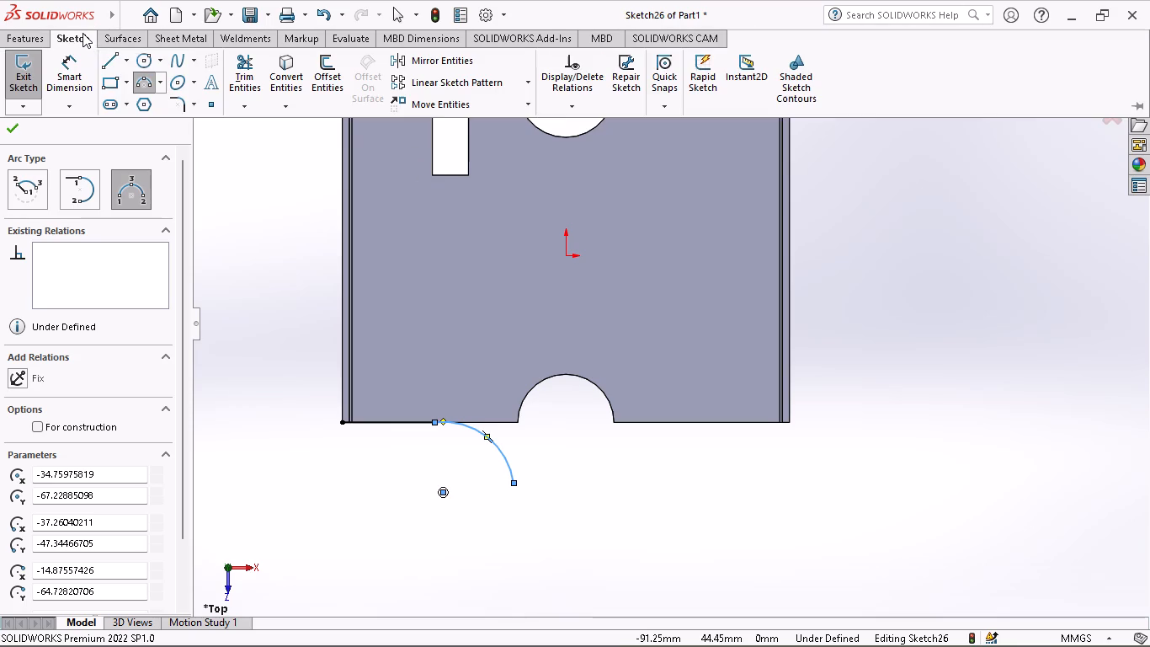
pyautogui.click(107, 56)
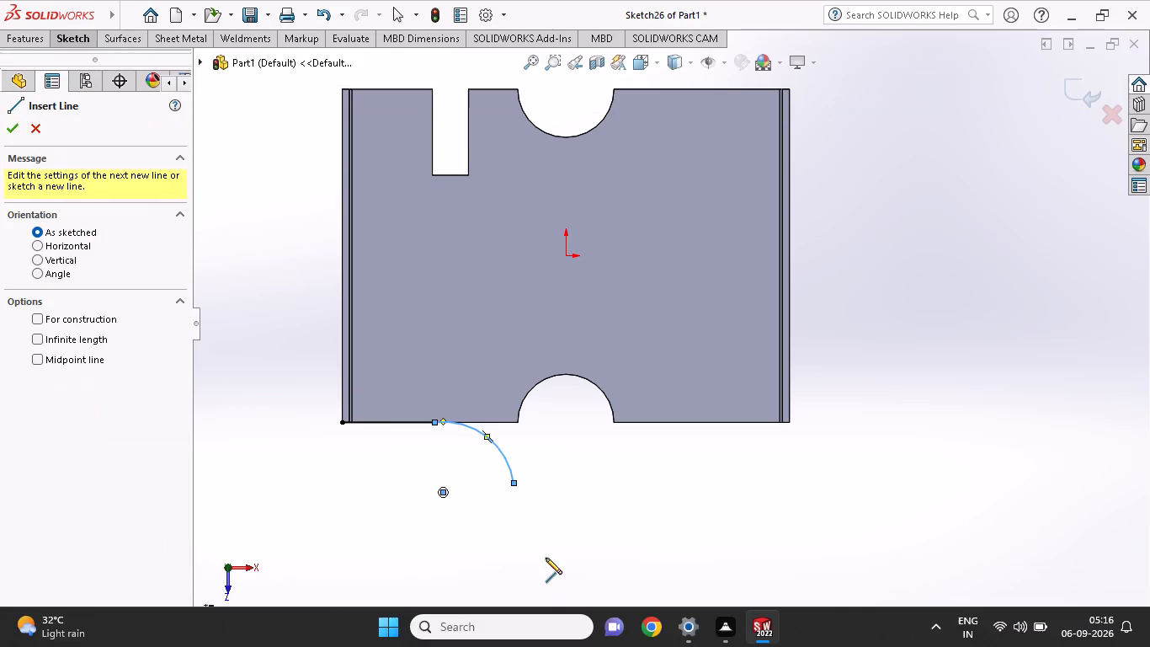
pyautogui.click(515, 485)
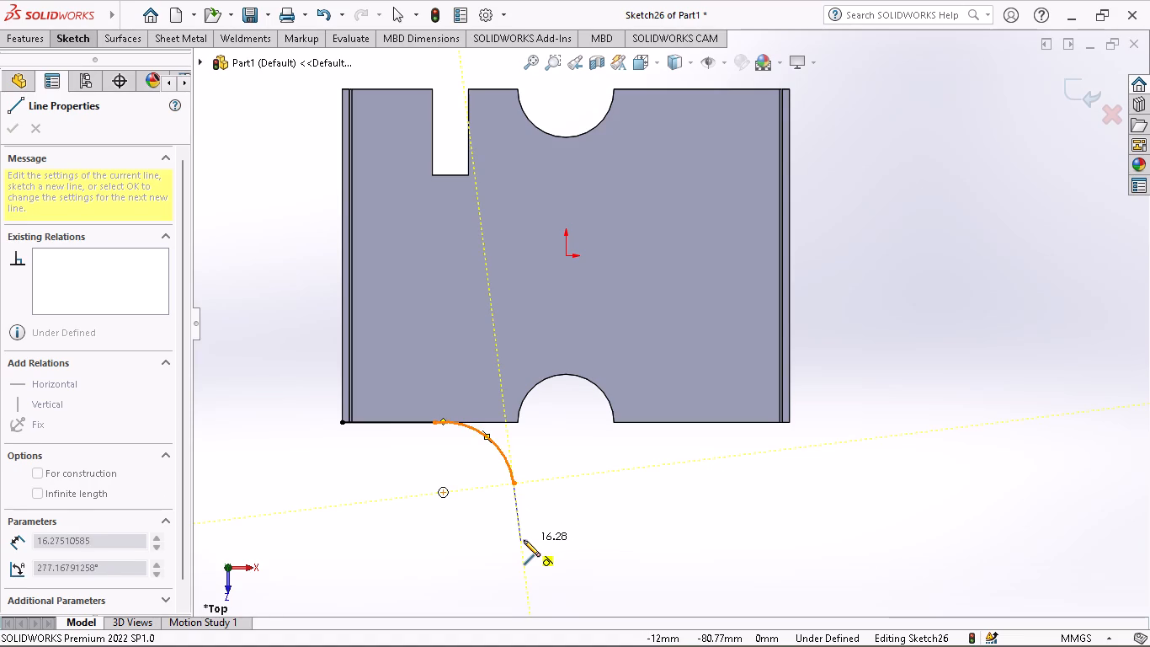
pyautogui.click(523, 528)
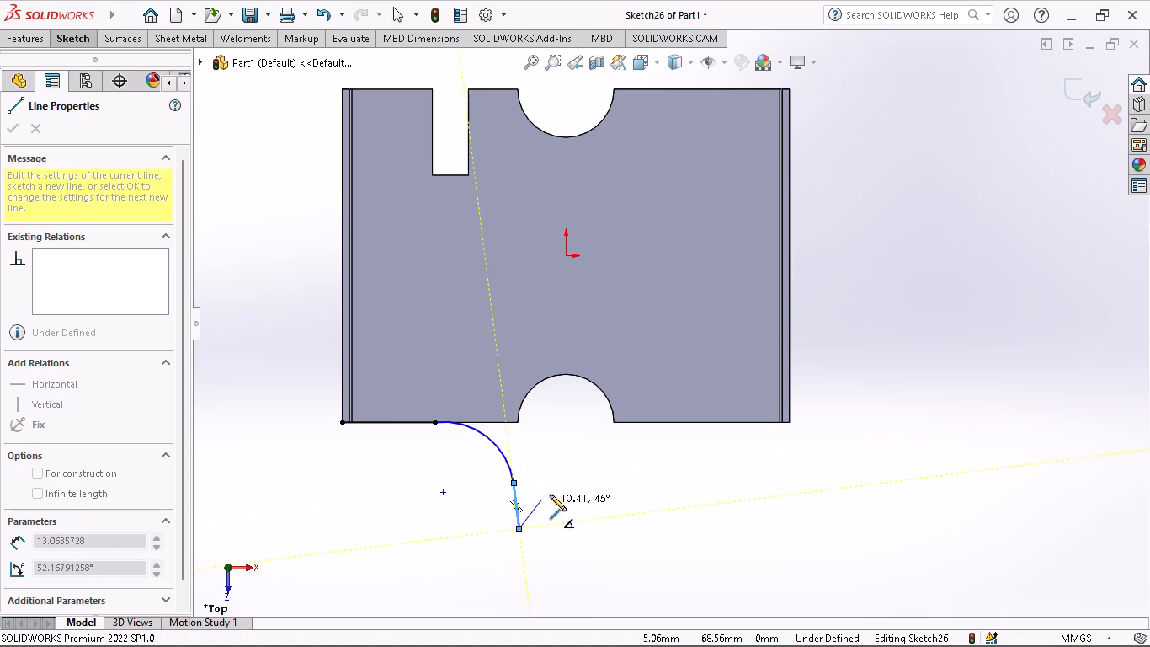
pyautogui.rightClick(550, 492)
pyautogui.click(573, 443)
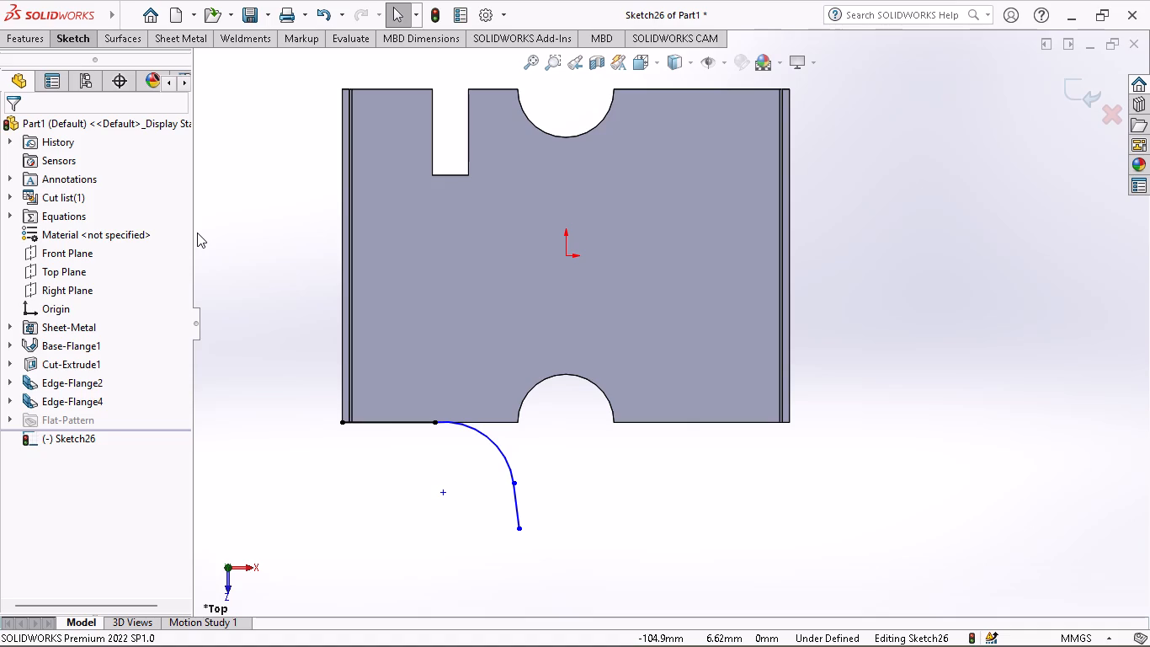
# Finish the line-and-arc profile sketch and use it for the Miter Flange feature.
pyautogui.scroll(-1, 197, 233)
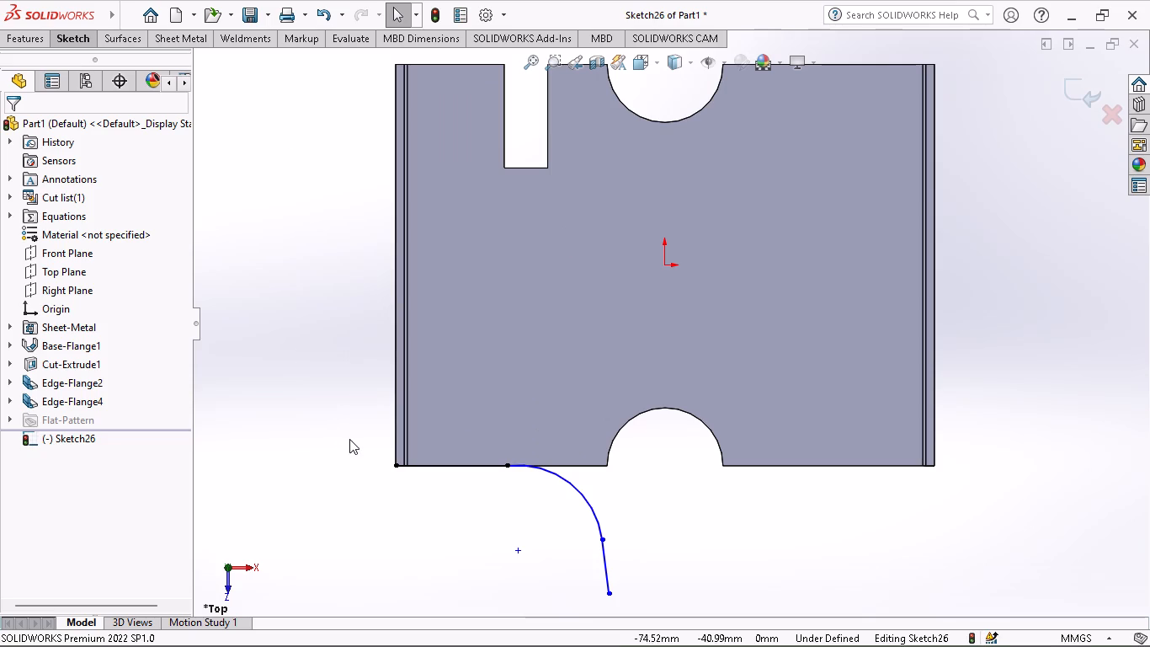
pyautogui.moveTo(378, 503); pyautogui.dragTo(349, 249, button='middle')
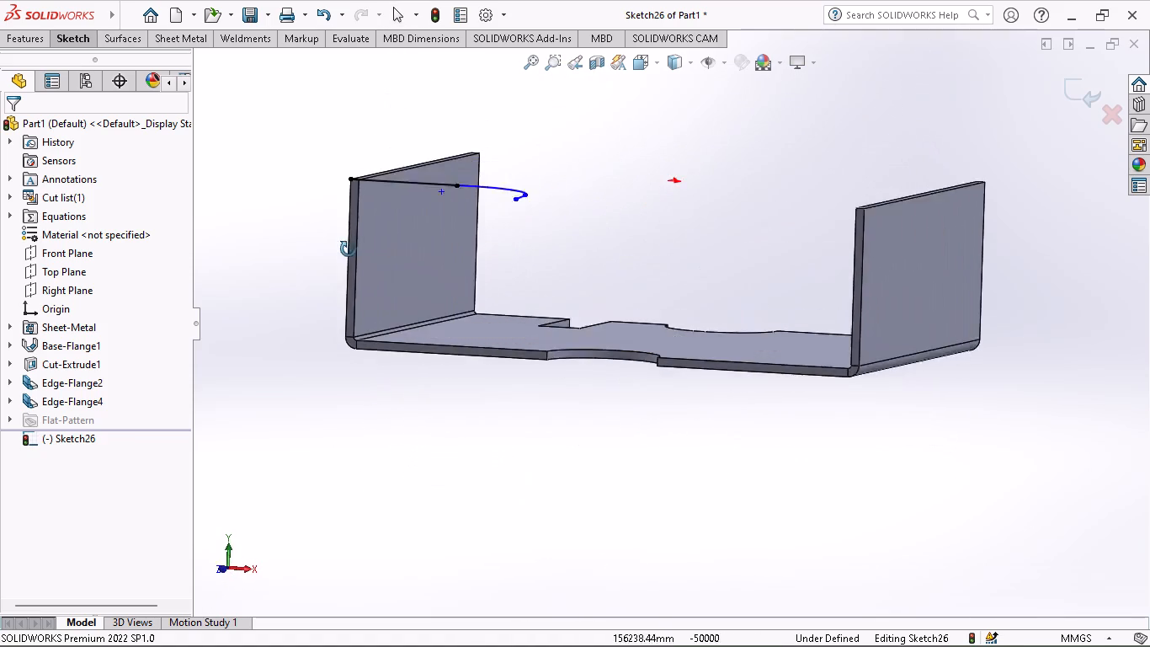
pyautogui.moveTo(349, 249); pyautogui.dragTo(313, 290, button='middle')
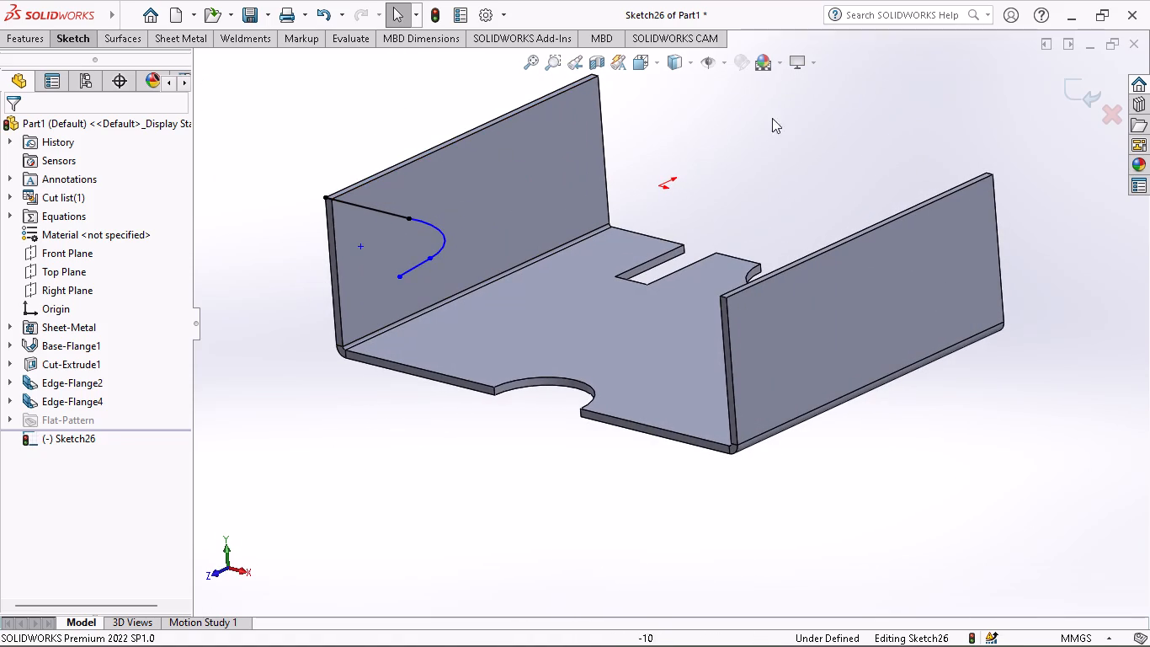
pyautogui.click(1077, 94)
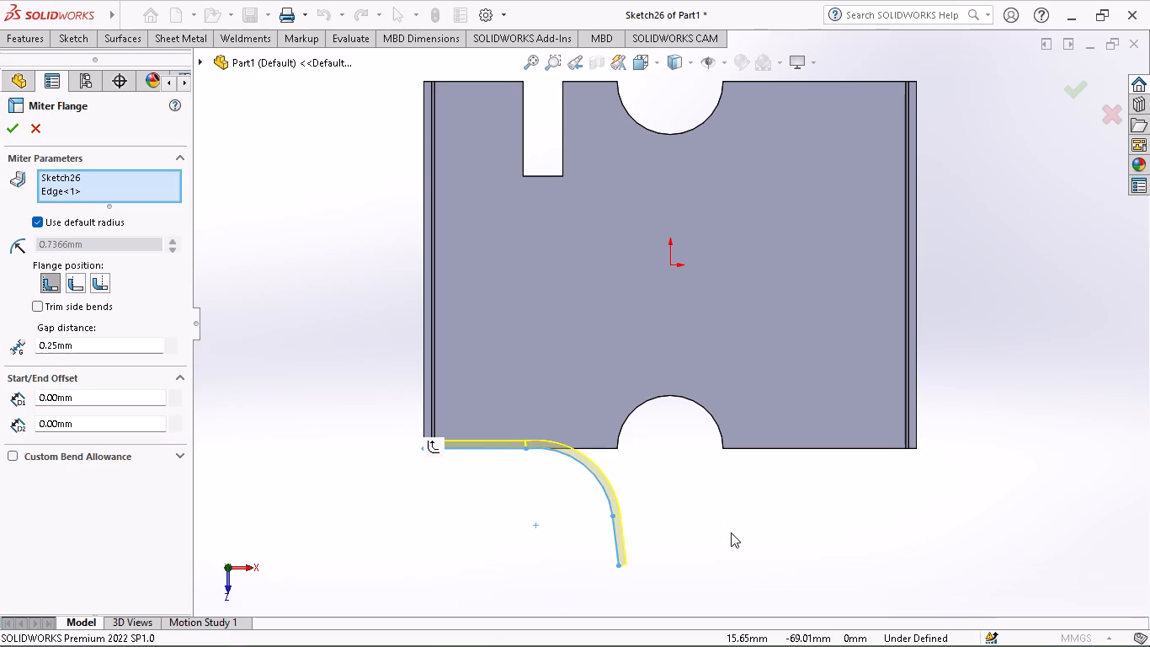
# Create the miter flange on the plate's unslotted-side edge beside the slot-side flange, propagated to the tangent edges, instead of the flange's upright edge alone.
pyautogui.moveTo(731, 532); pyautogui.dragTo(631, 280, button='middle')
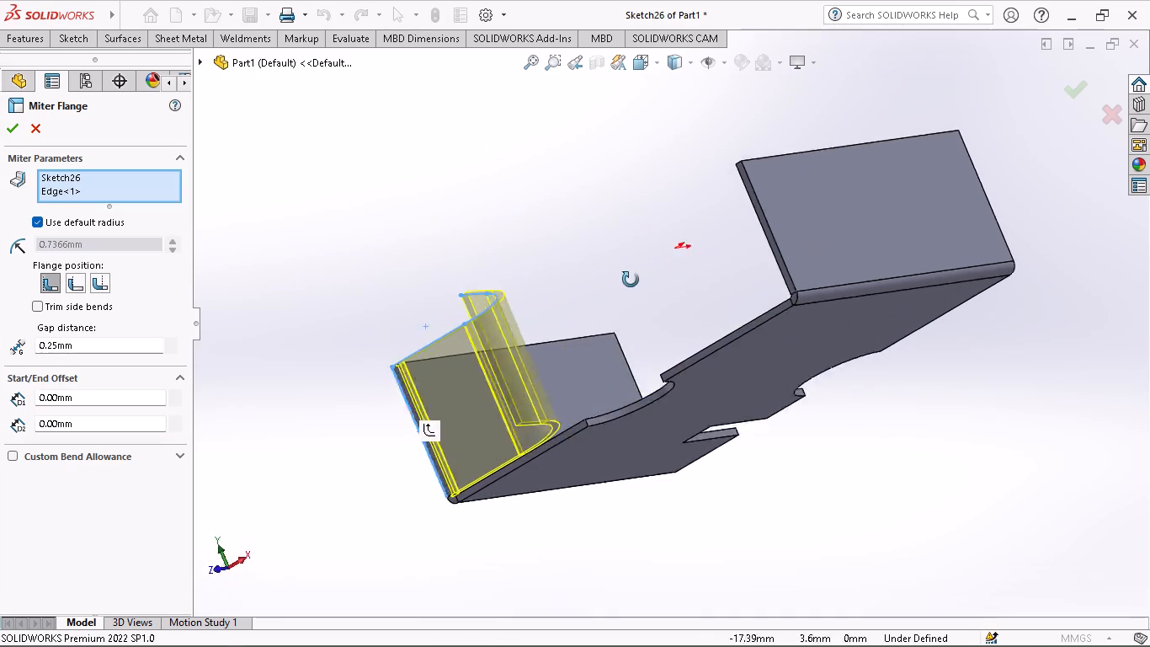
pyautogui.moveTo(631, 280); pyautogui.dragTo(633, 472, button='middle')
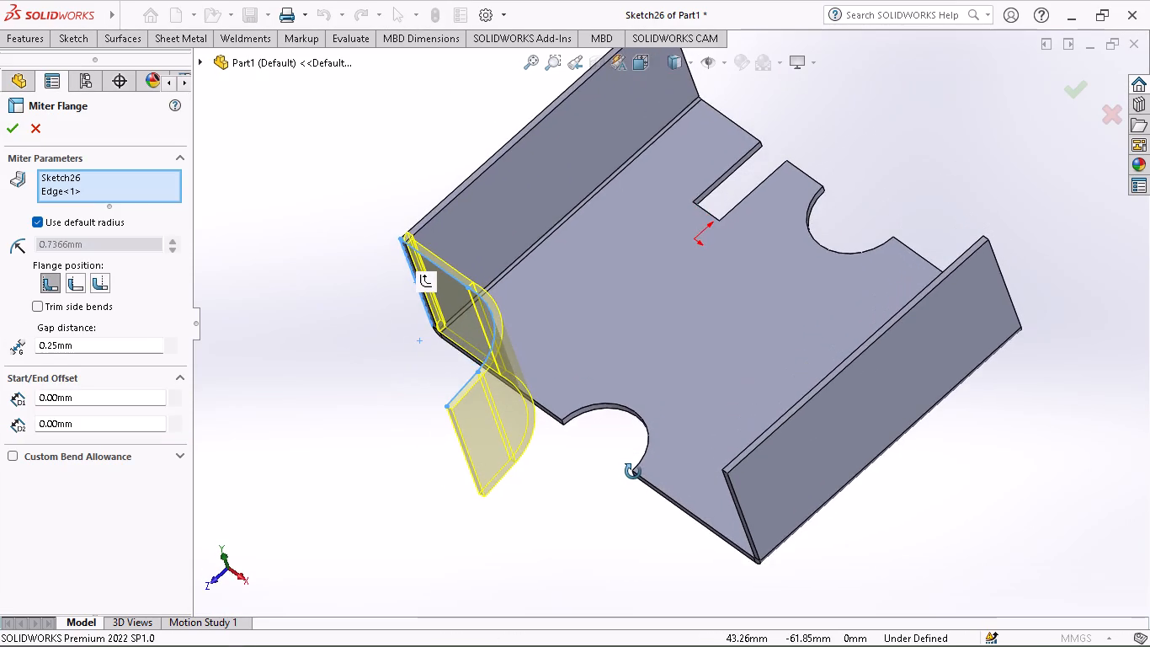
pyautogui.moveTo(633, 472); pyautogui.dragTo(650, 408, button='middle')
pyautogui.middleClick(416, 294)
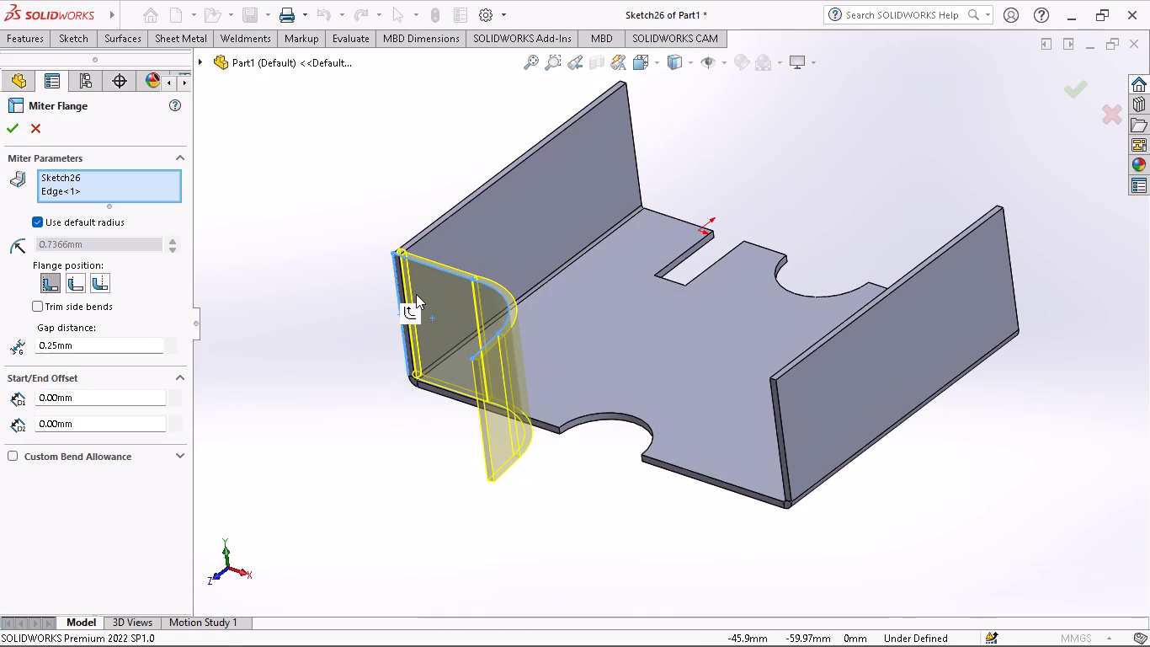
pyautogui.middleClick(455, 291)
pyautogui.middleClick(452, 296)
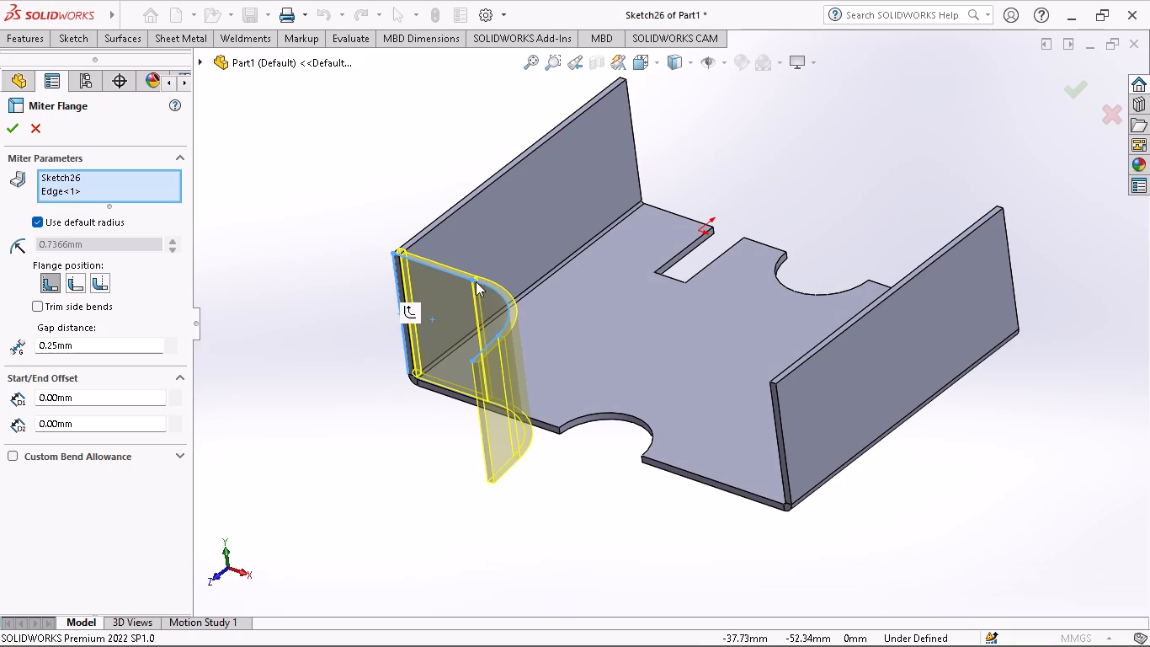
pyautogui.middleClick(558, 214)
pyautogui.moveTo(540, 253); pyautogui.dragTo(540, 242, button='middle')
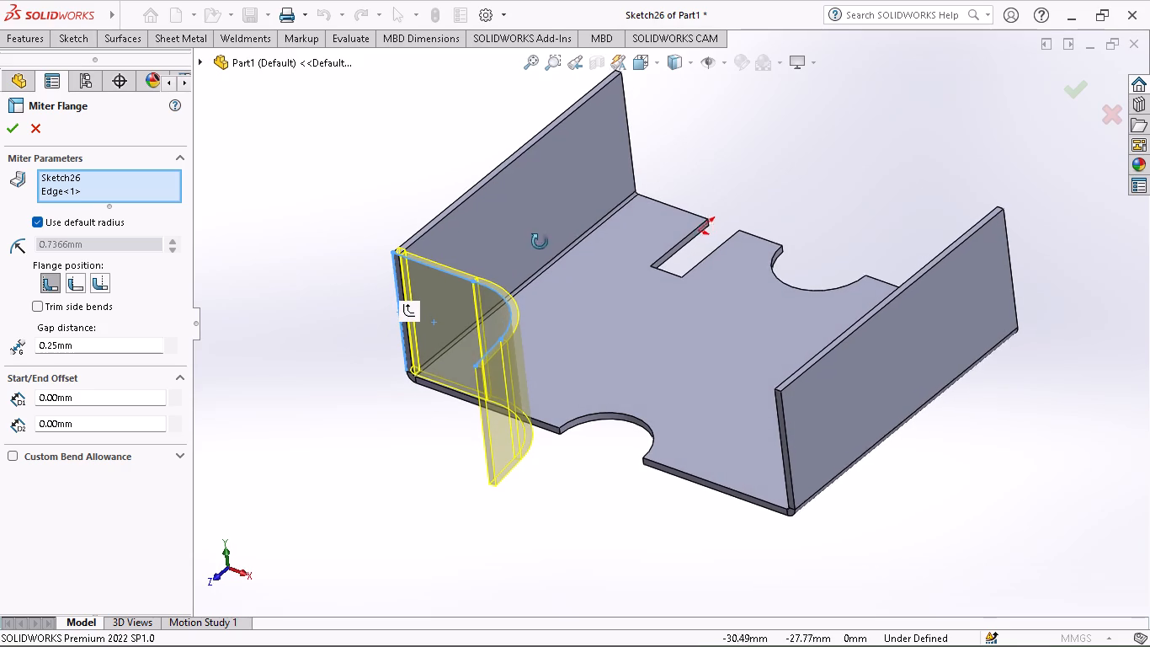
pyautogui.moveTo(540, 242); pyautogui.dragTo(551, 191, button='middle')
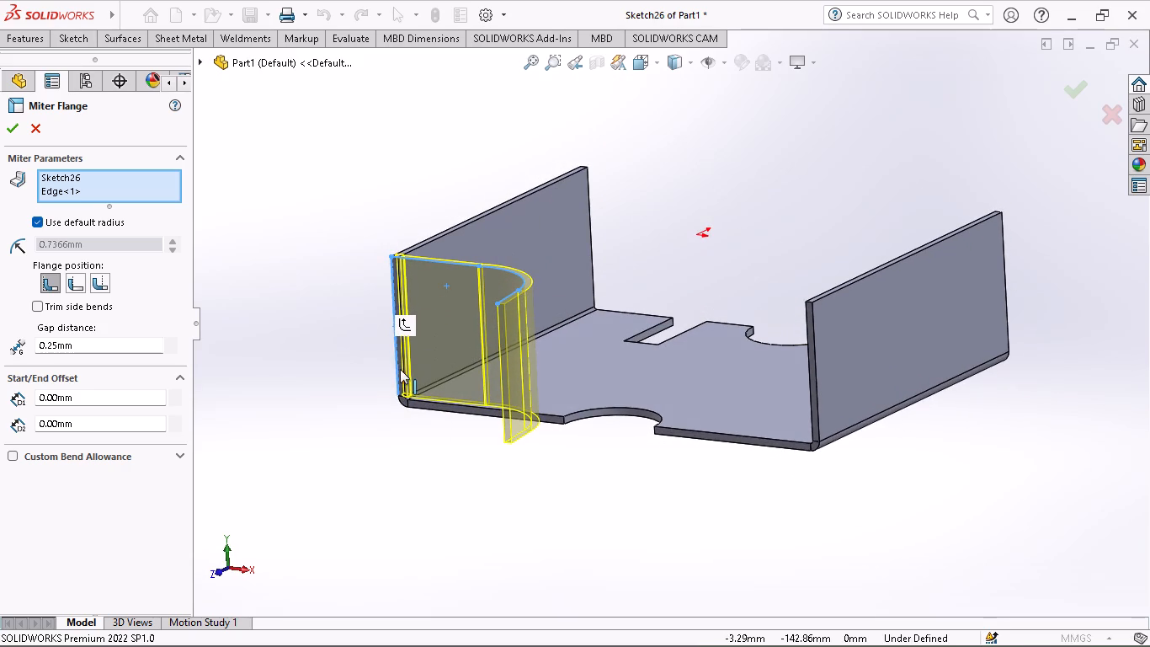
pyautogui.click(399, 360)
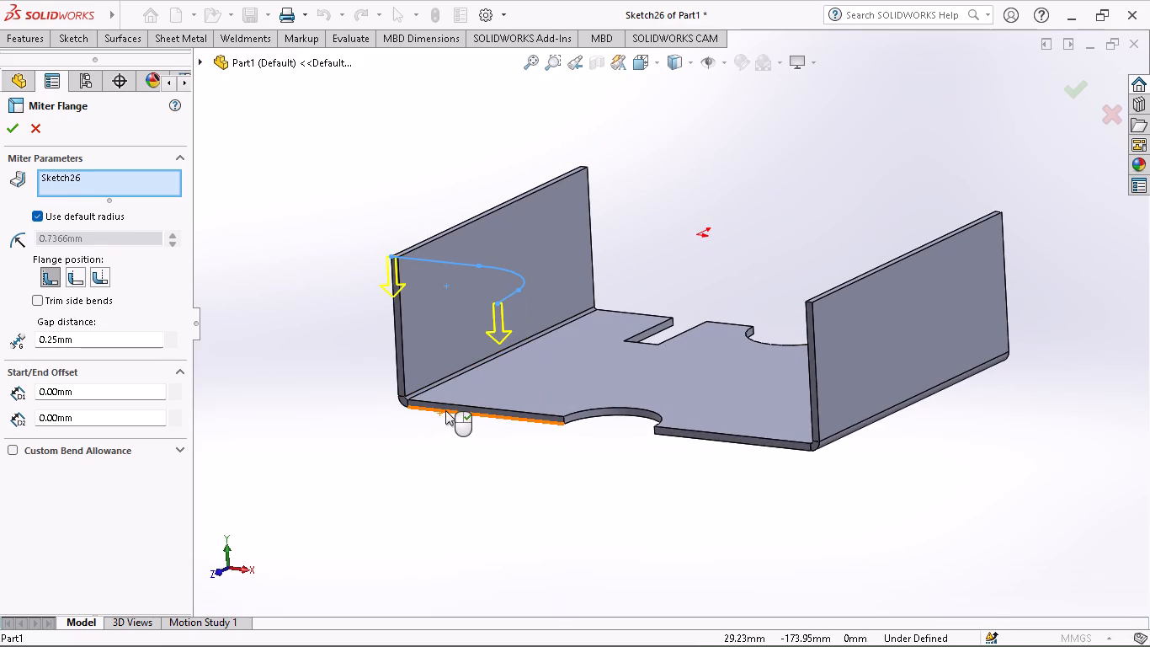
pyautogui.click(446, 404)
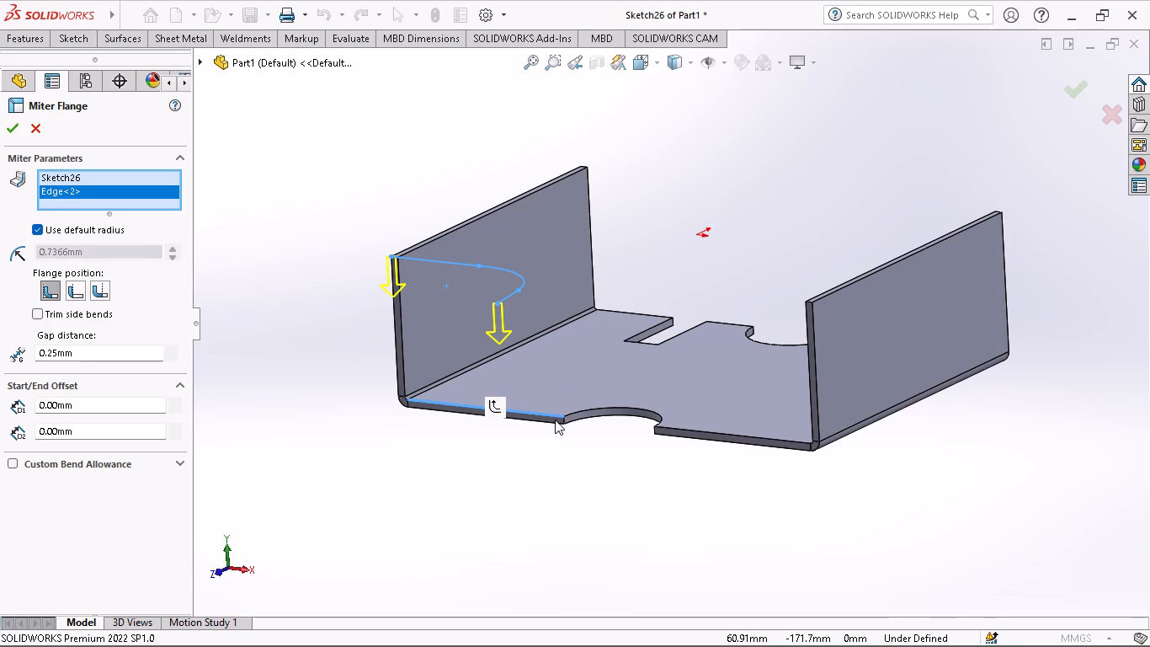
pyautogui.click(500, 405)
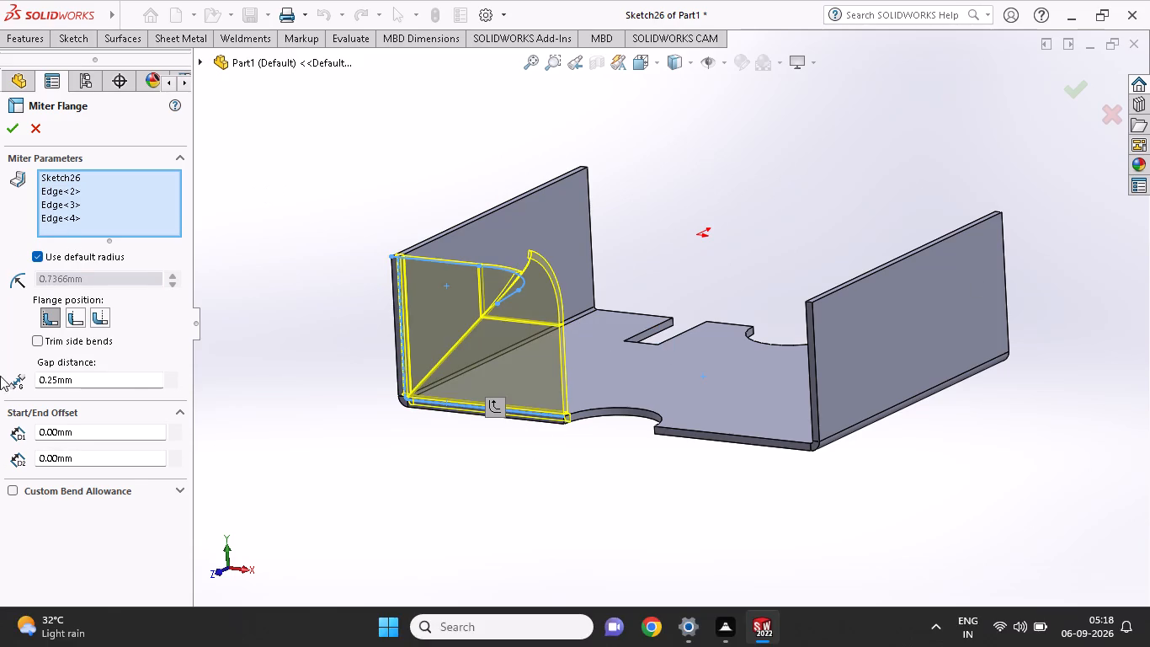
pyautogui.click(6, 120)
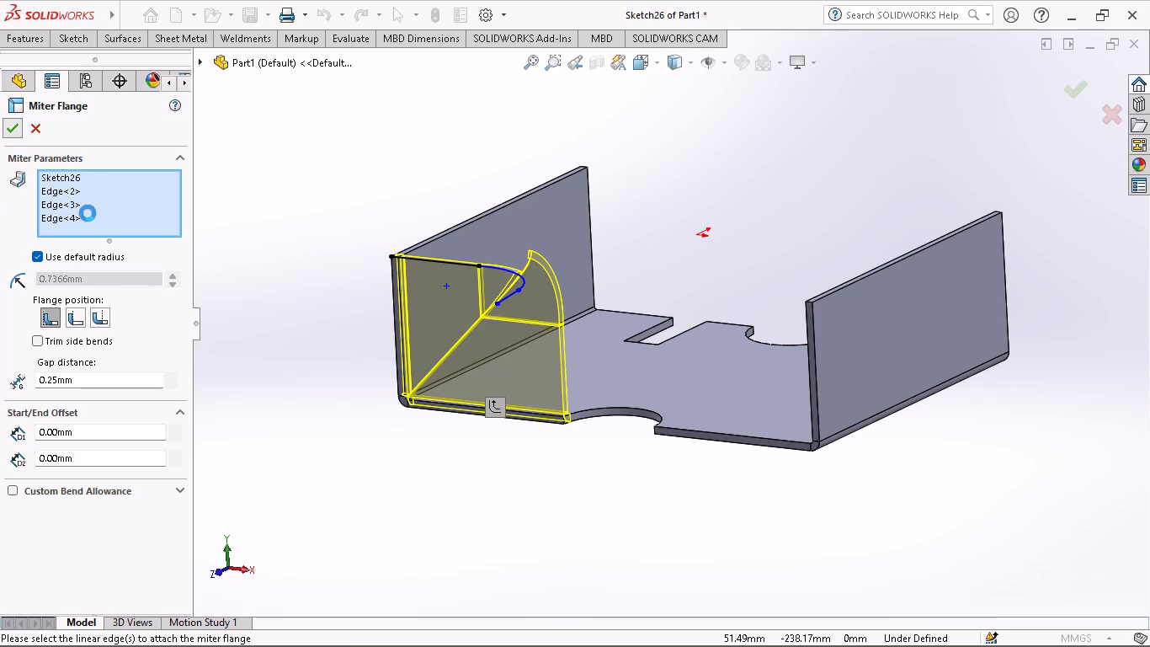
# Delete the miter flange and its leftover line-and-arc profile sketch.
pyautogui.moveTo(584, 286); pyautogui.dragTo(554, 346, button='middle')
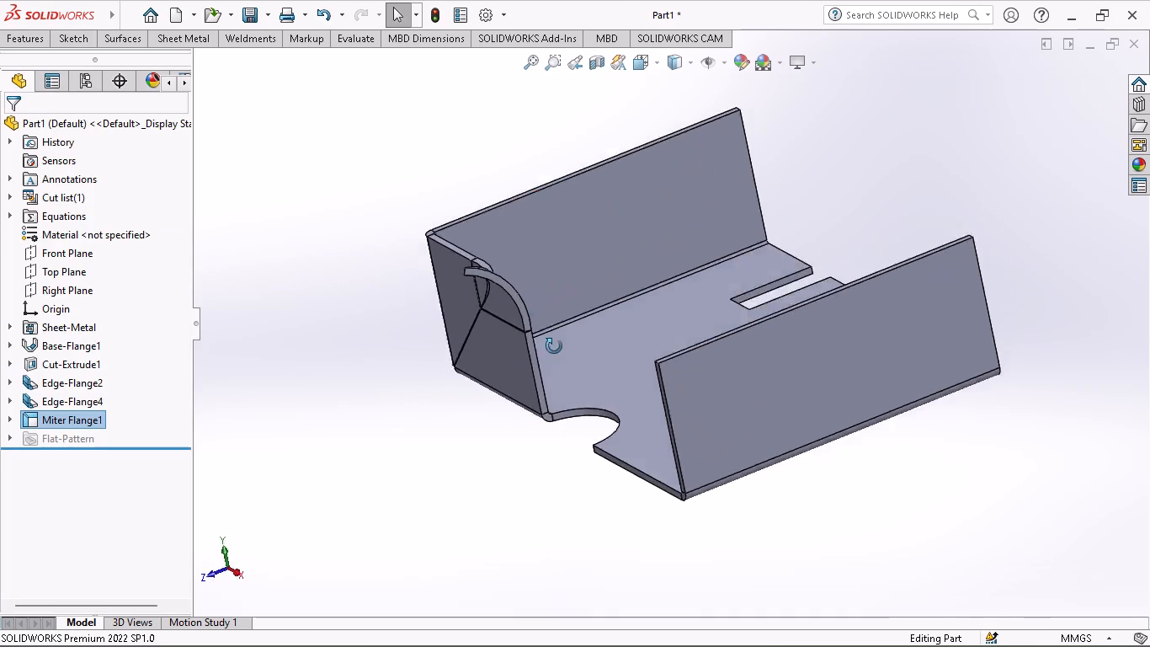
pyautogui.moveTo(554, 346); pyautogui.dragTo(602, 321, button='middle')
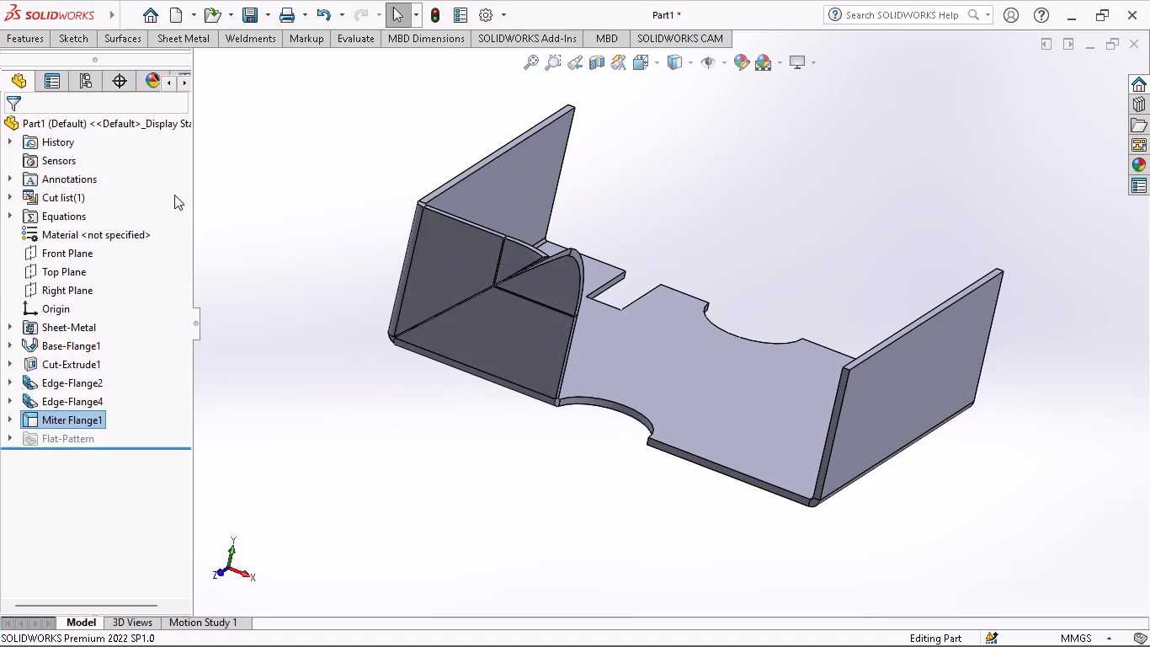
pyautogui.rightClick(85, 421)
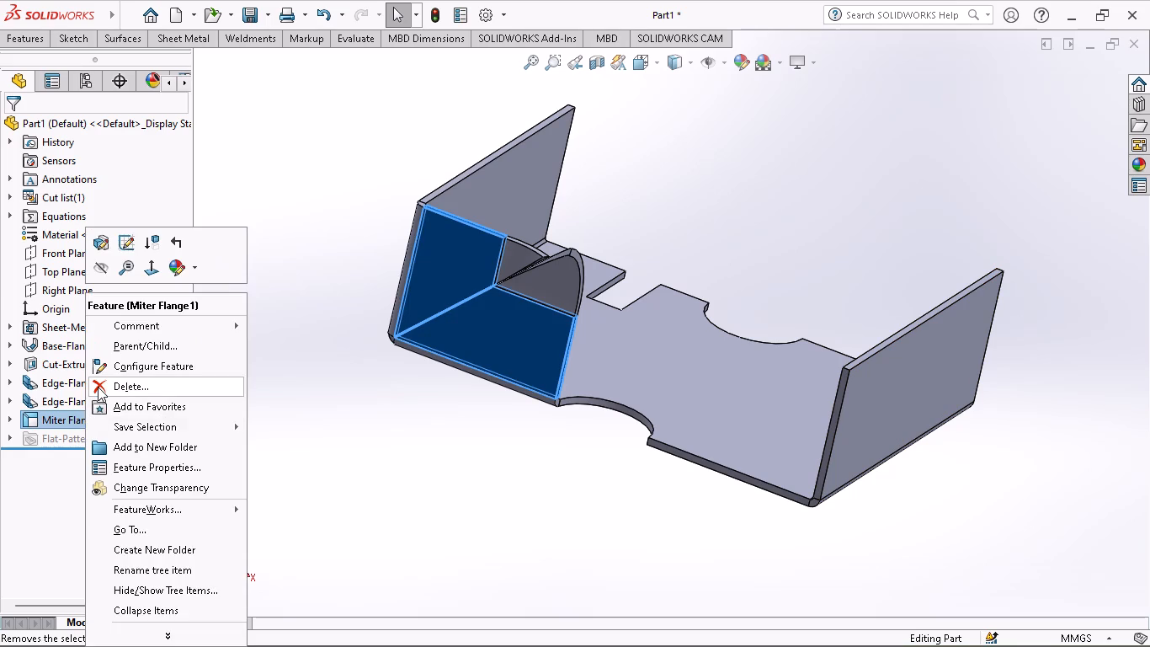
pyautogui.click(98, 387)
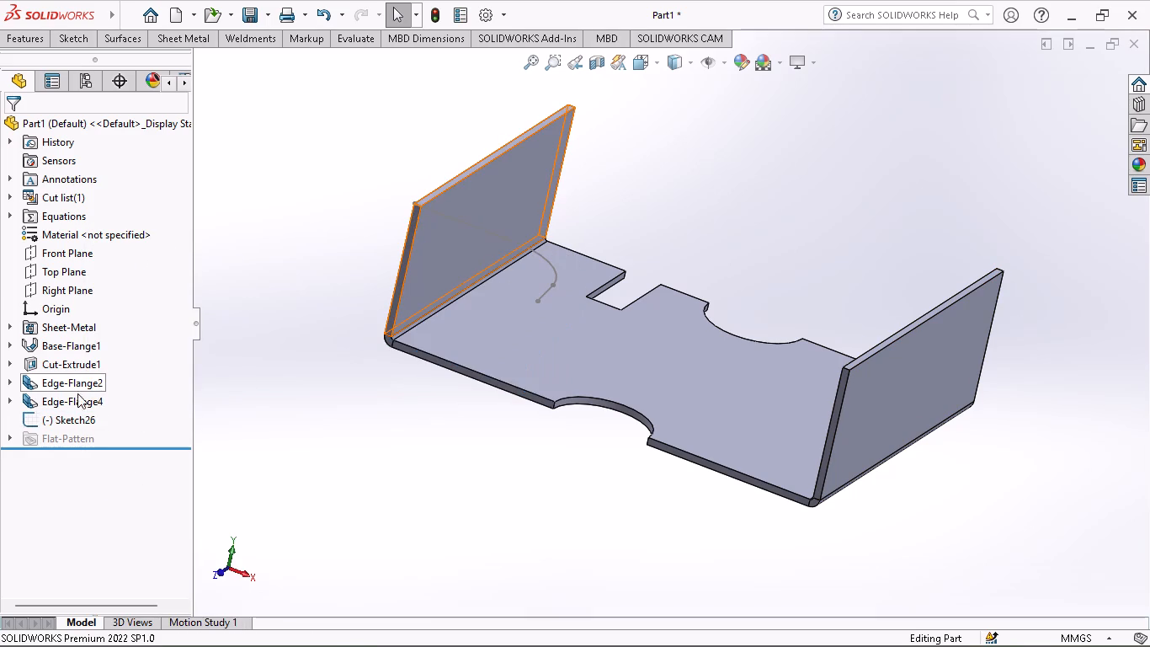
pyautogui.rightClick(76, 420)
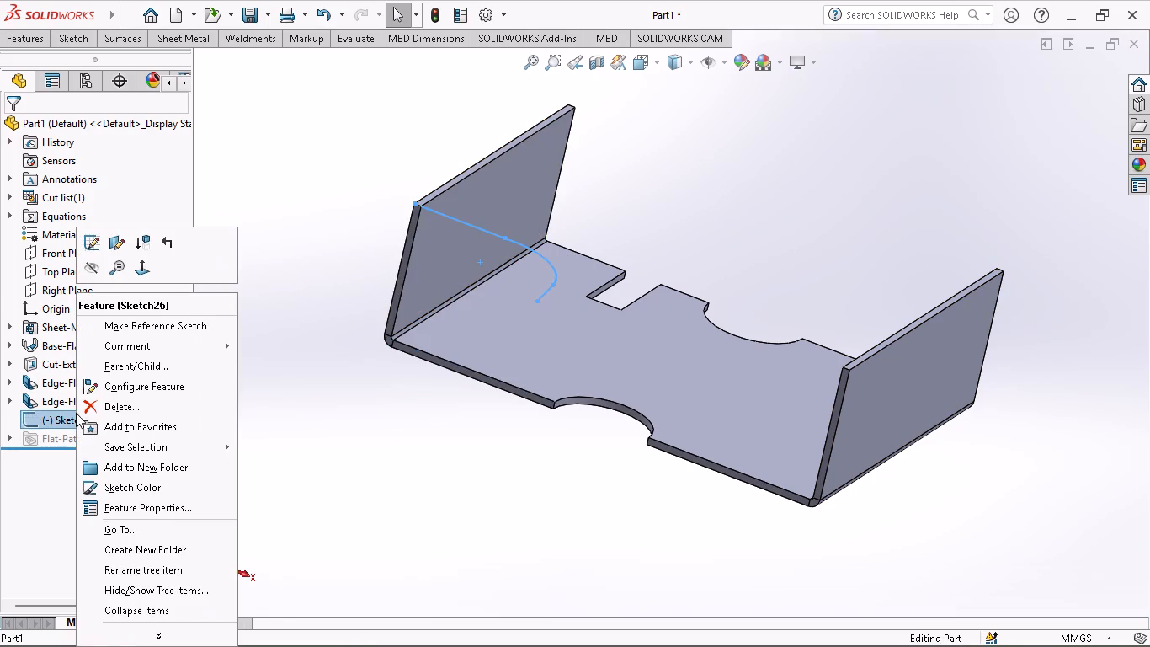
pyautogui.click(88, 408)
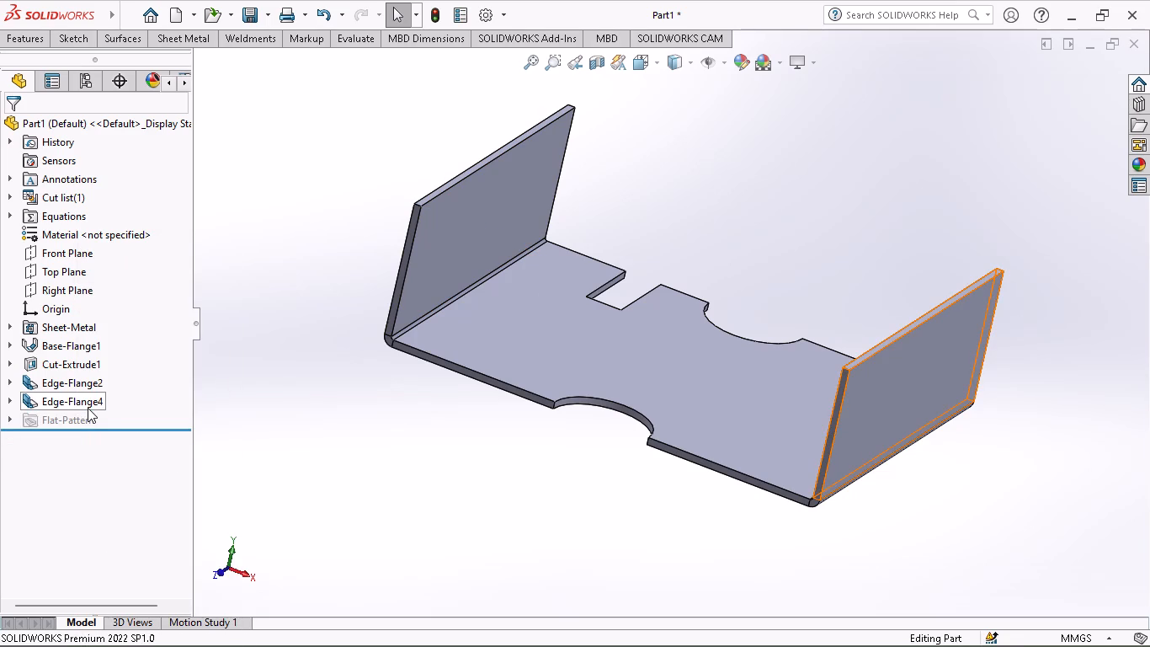
# Delete both upright edge flanges from the ends of the slotted, notched plate.
pyautogui.rightClick(83, 405)
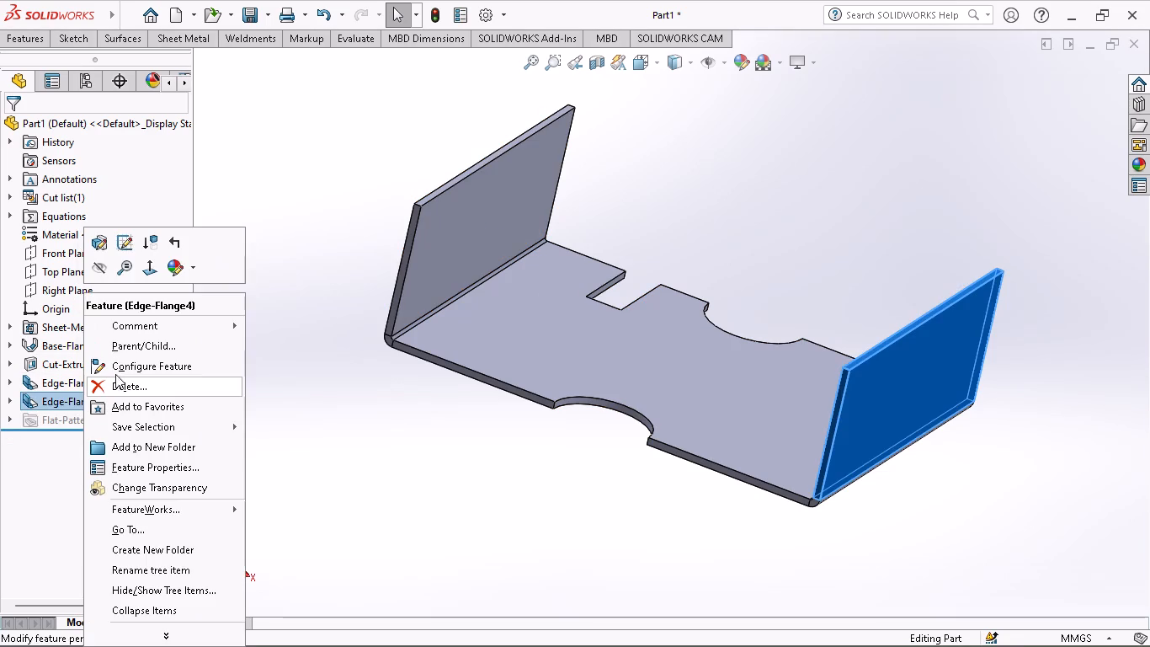
pyautogui.click(115, 378)
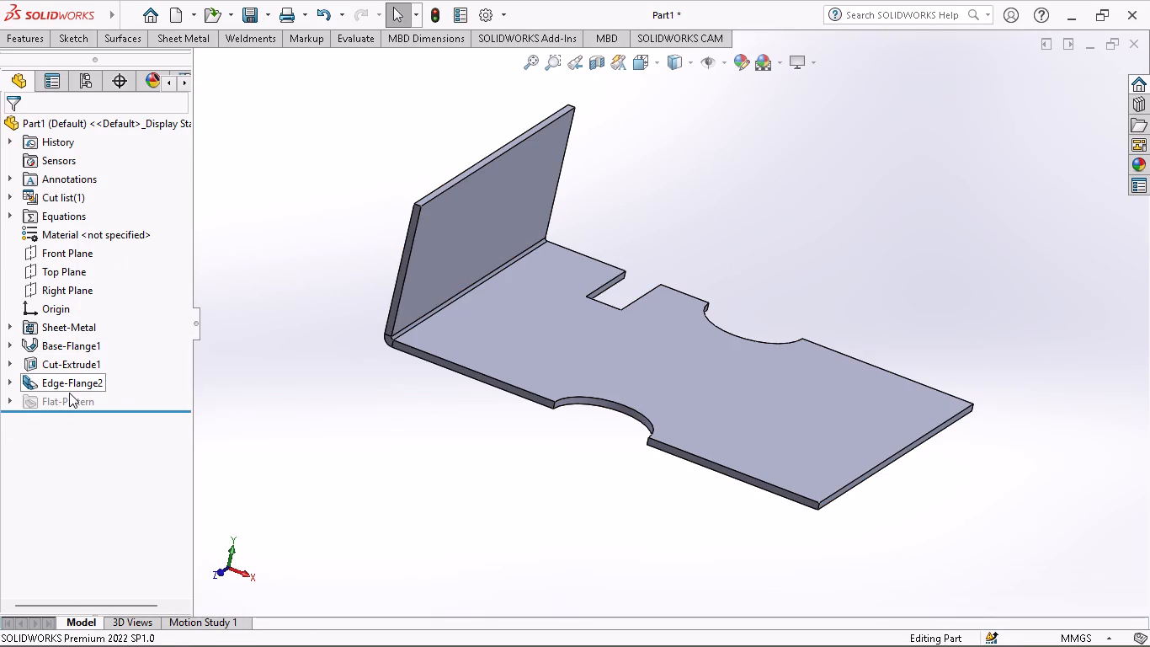
pyautogui.rightClick(65, 378)
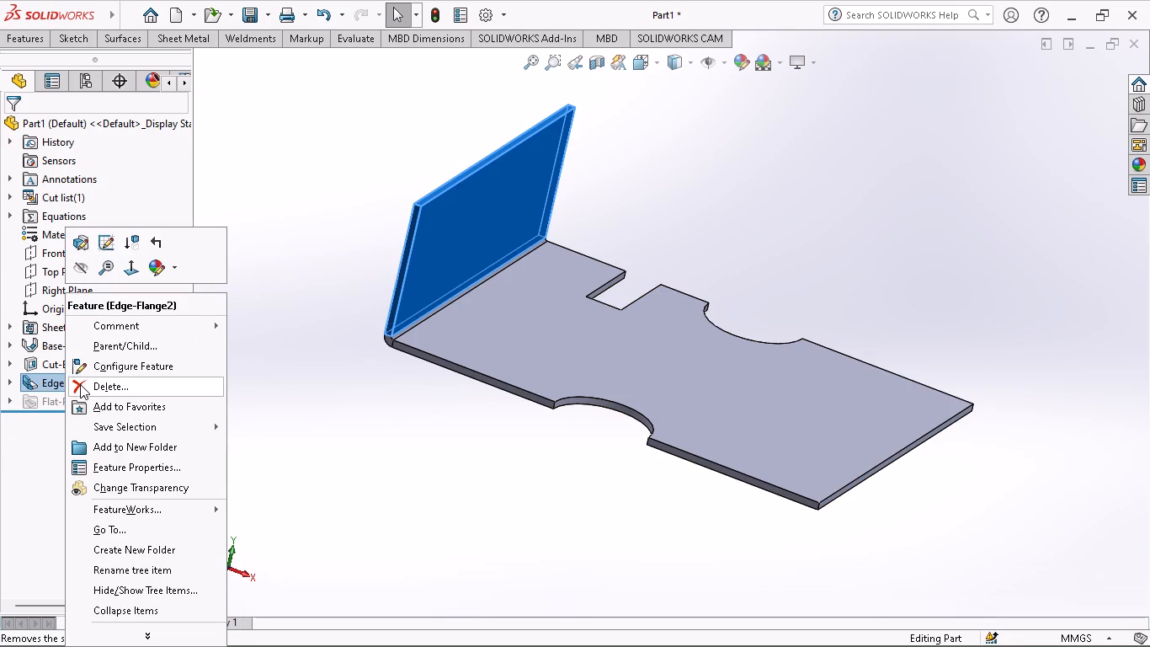
pyautogui.click(80, 384)
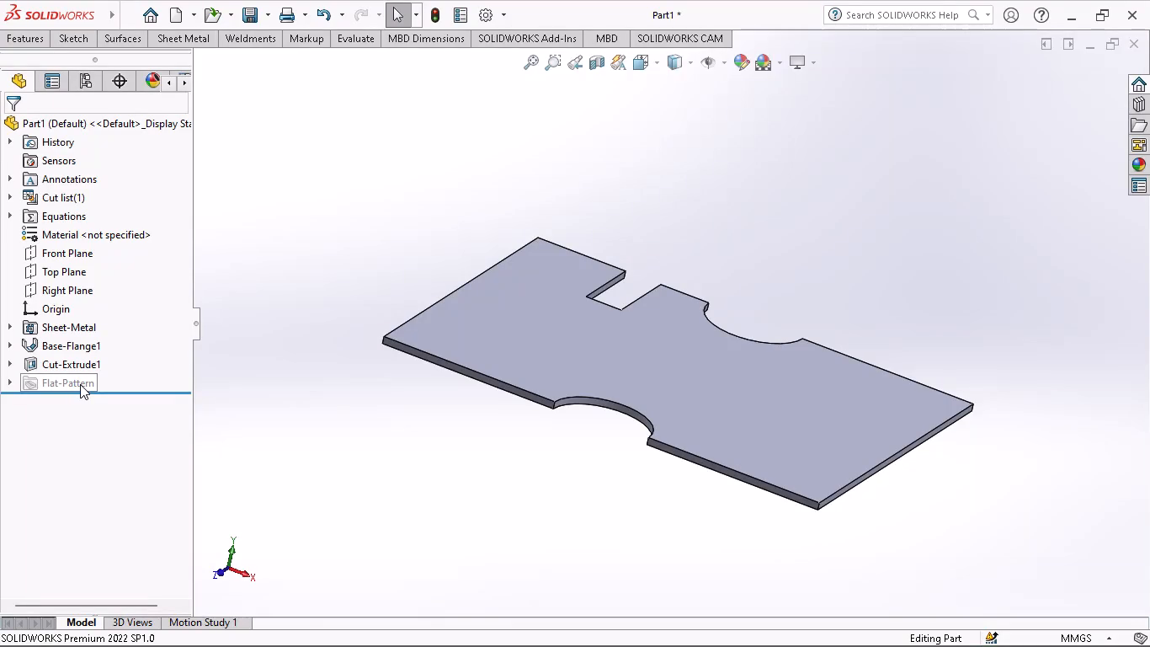
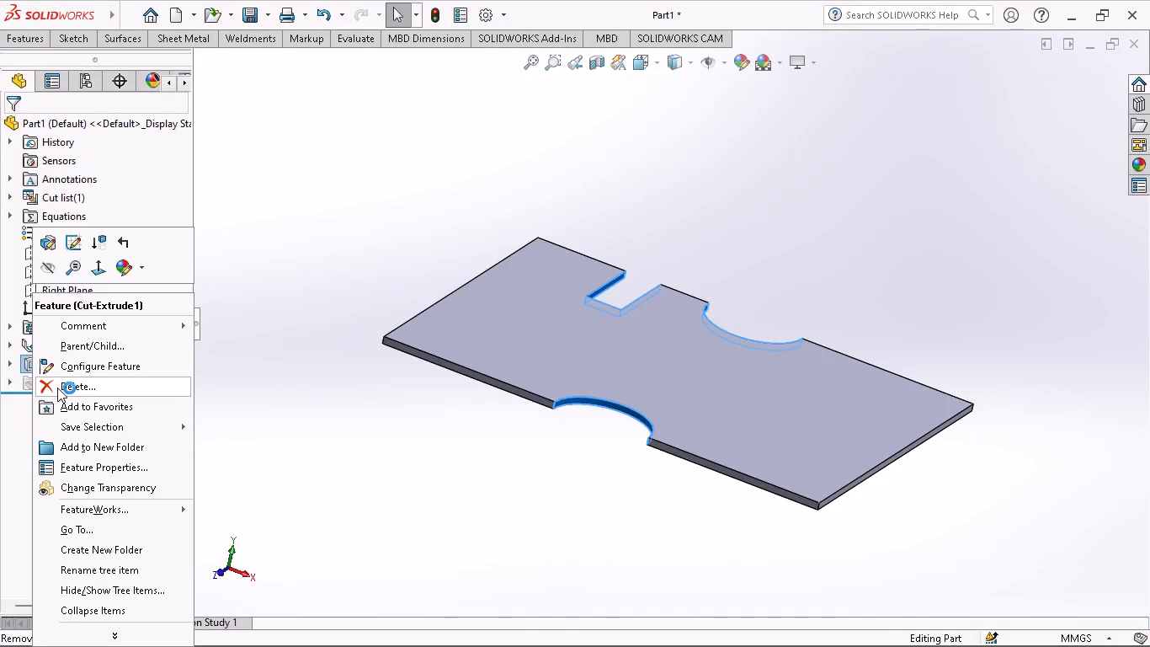
# Delete the Cut-Extrude1 feature from the plate along with its leftover sketch of a rectangle and two circles.
pyautogui.click(57, 388)
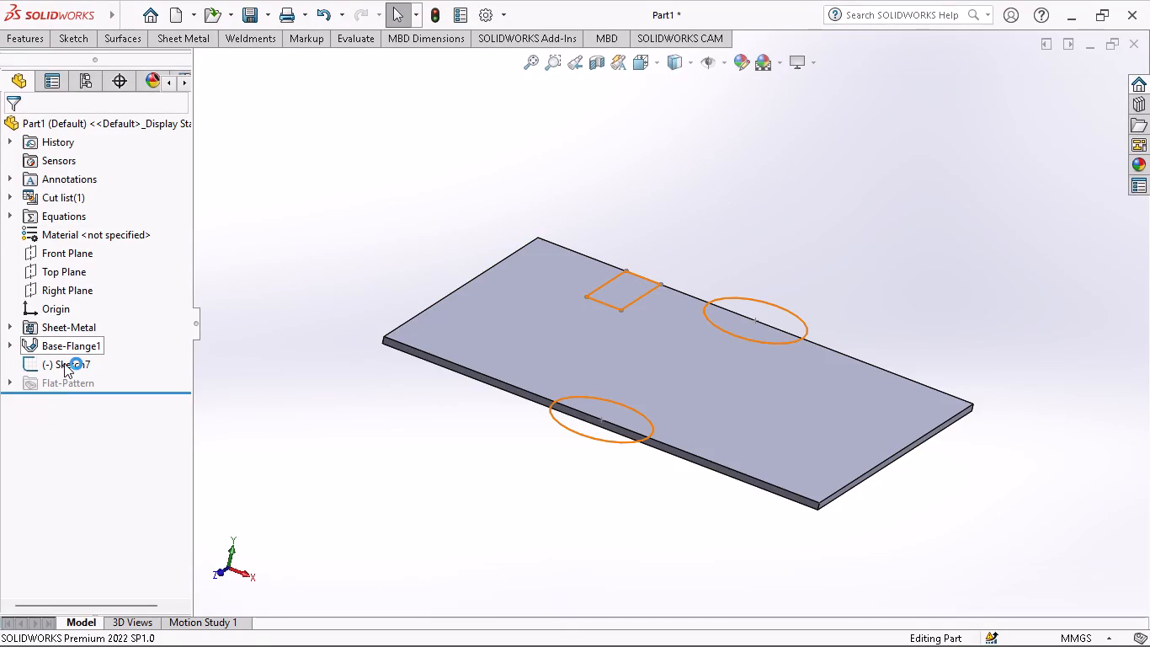
pyautogui.rightClick(70, 363)
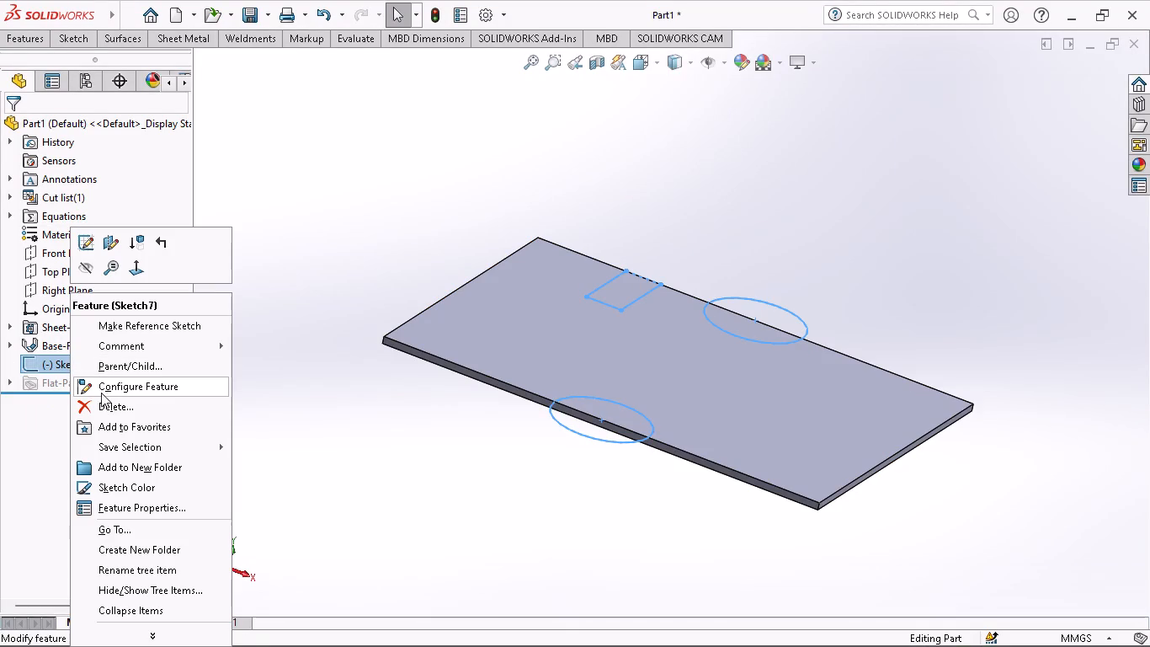
pyautogui.click(97, 404)
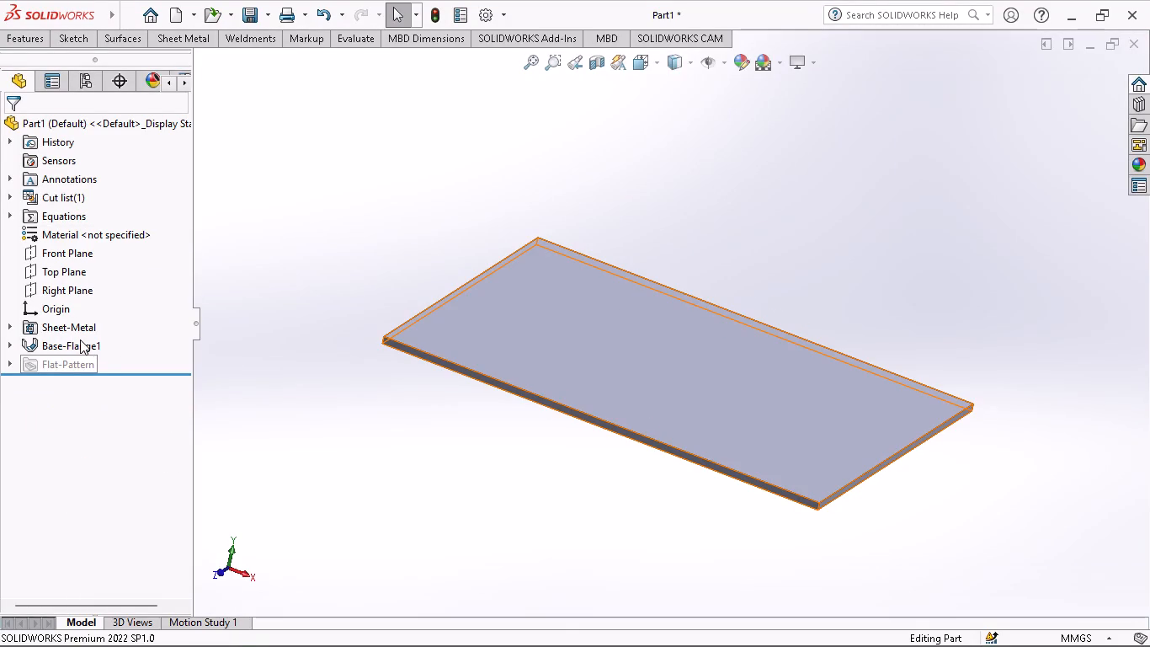
# Clear the part down to its default planes by deleting the base flange, the Sheet-Metal feature and the leftover rectangle sketch.
pyautogui.rightClick(80, 340)
pyautogui.click(101, 379)
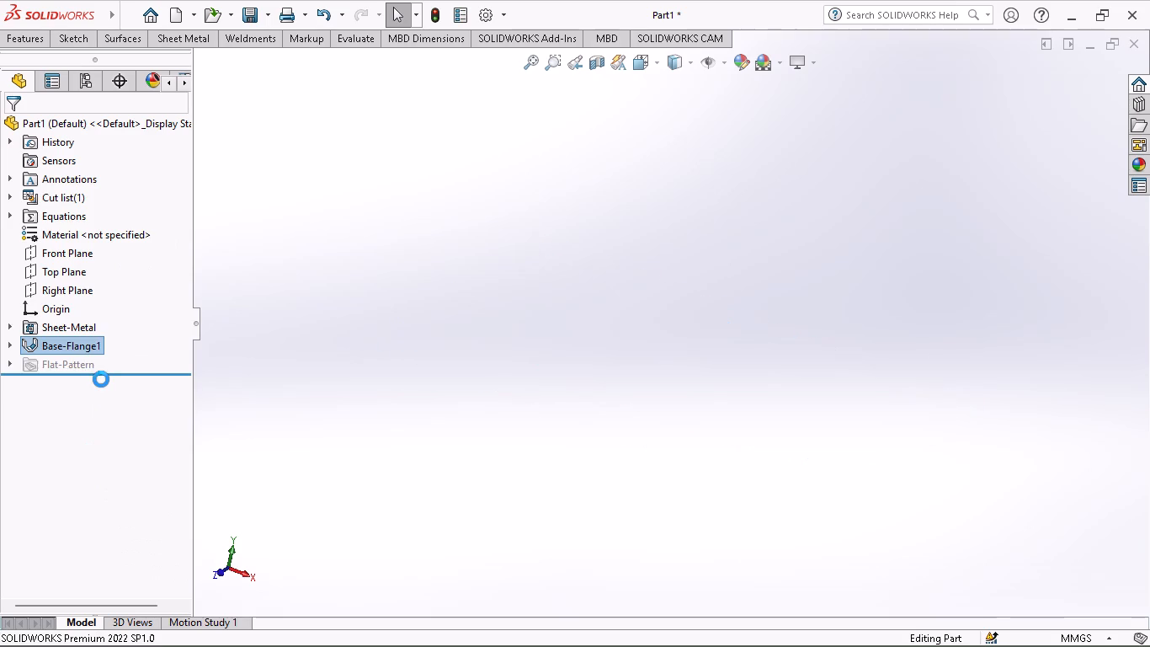
pyautogui.click(79, 324)
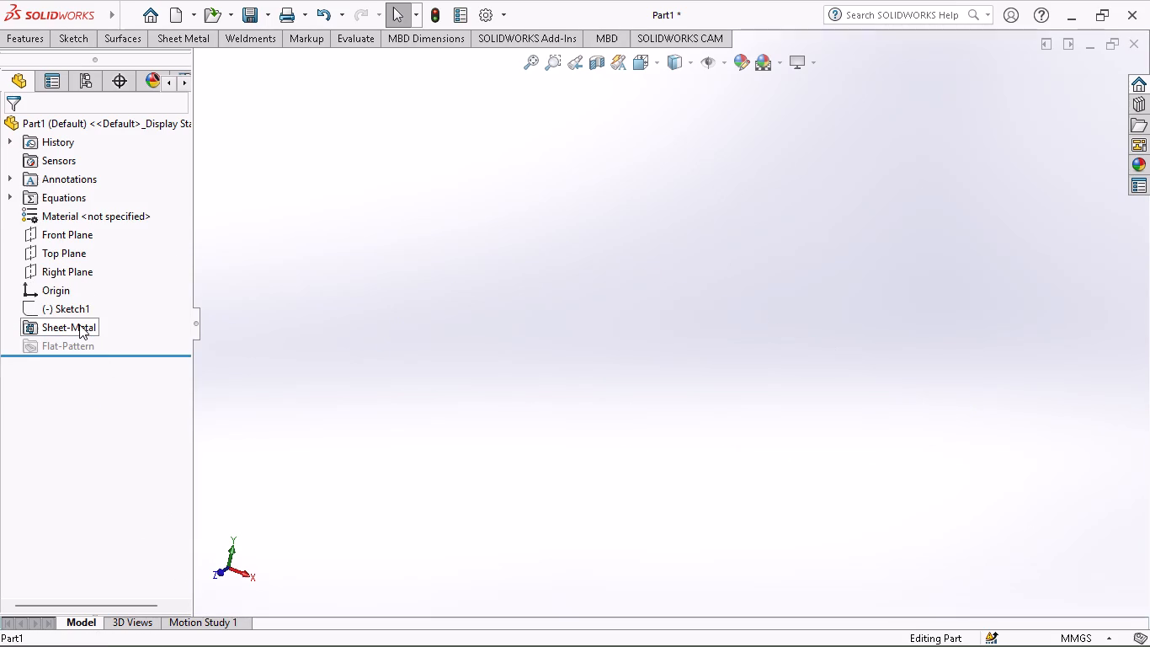
pyautogui.rightClick(79, 324)
pyautogui.click(89, 380)
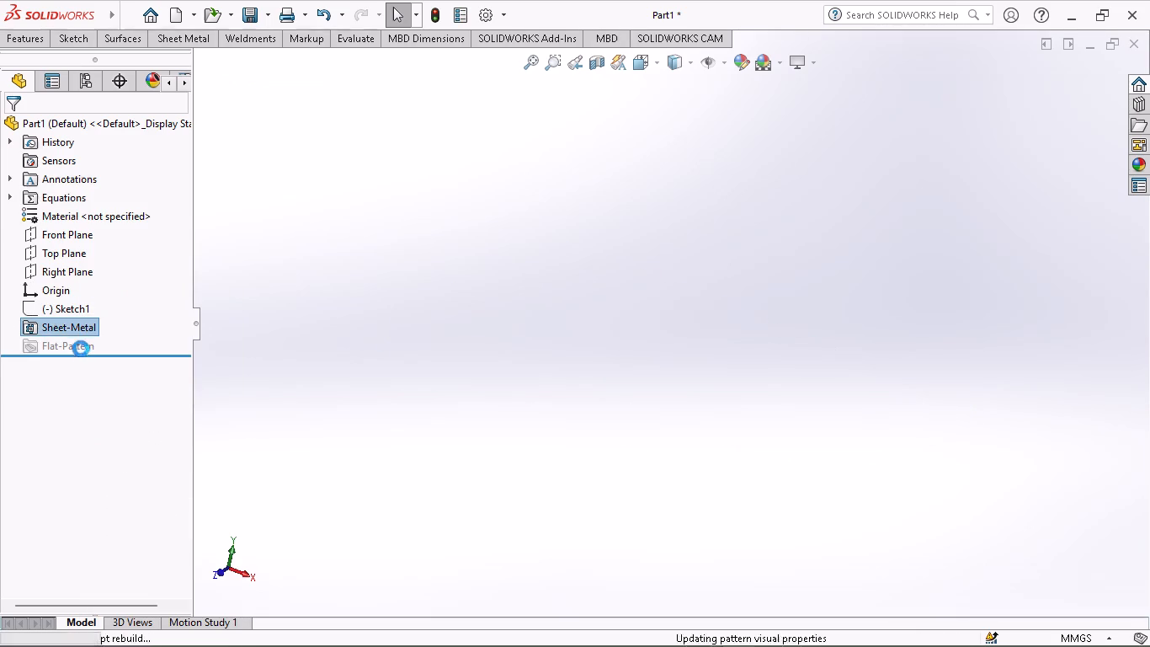
pyautogui.click(73, 311)
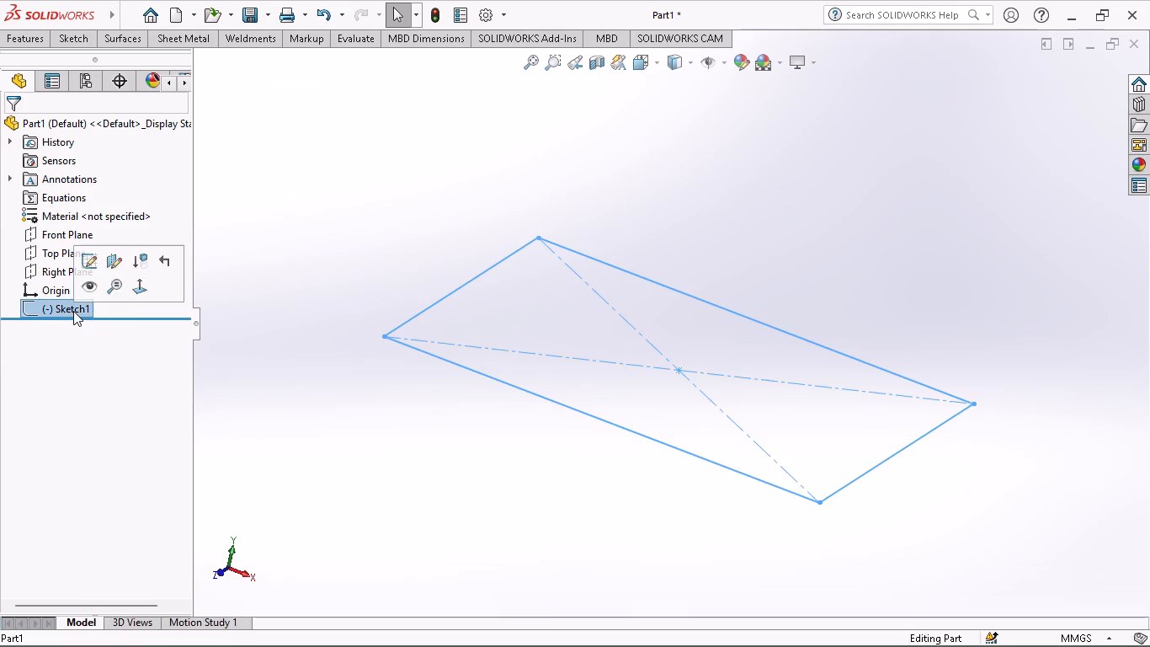
pyautogui.rightClick(73, 311)
pyautogui.click(98, 398)
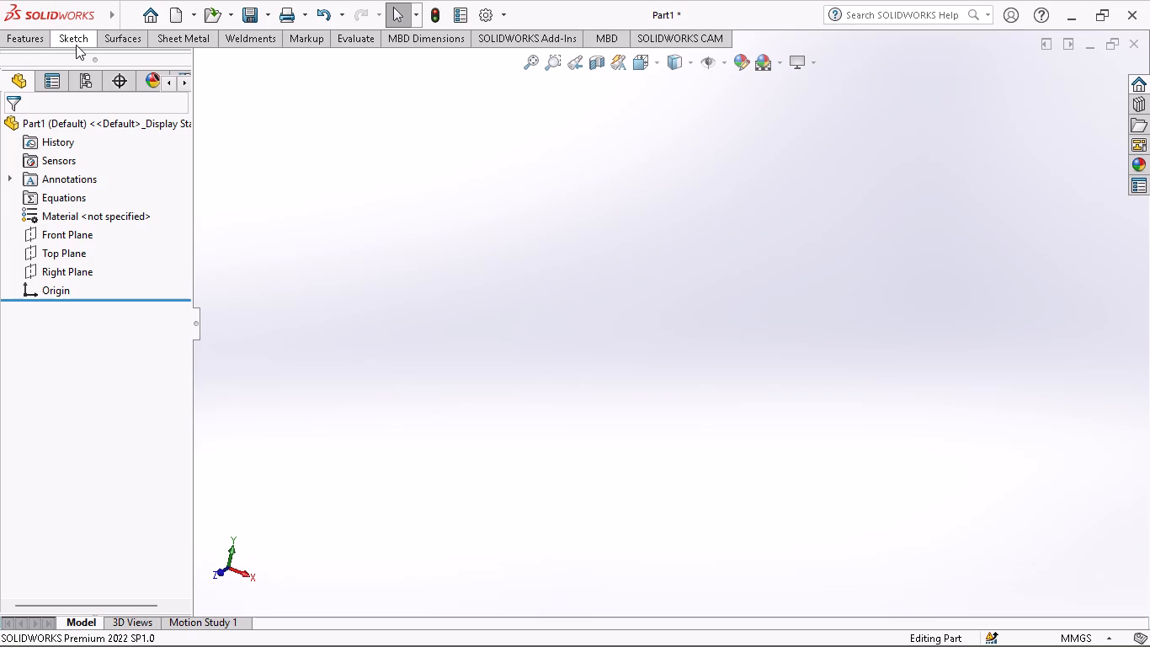
# For a new base flange, sketch an open U profile on the Front Plane: left side about 35 mm, bottom 50.5 mm, right side 38.5 mm.
pyautogui.click(188, 39)
pyautogui.click(19, 74)
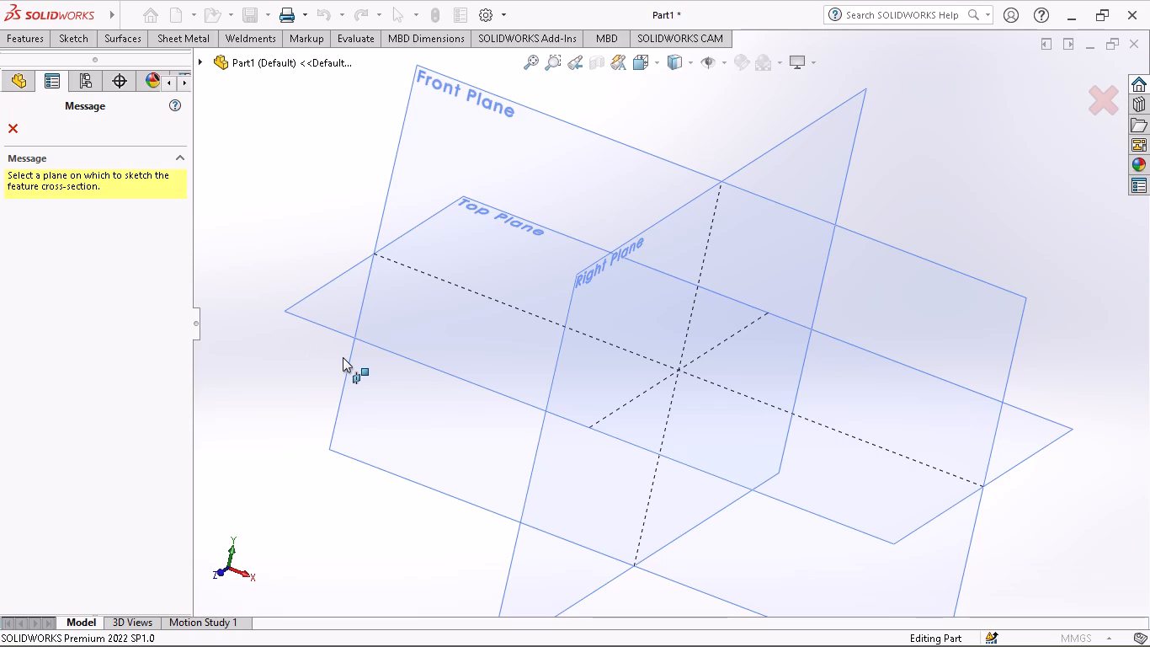
pyautogui.click(455, 168)
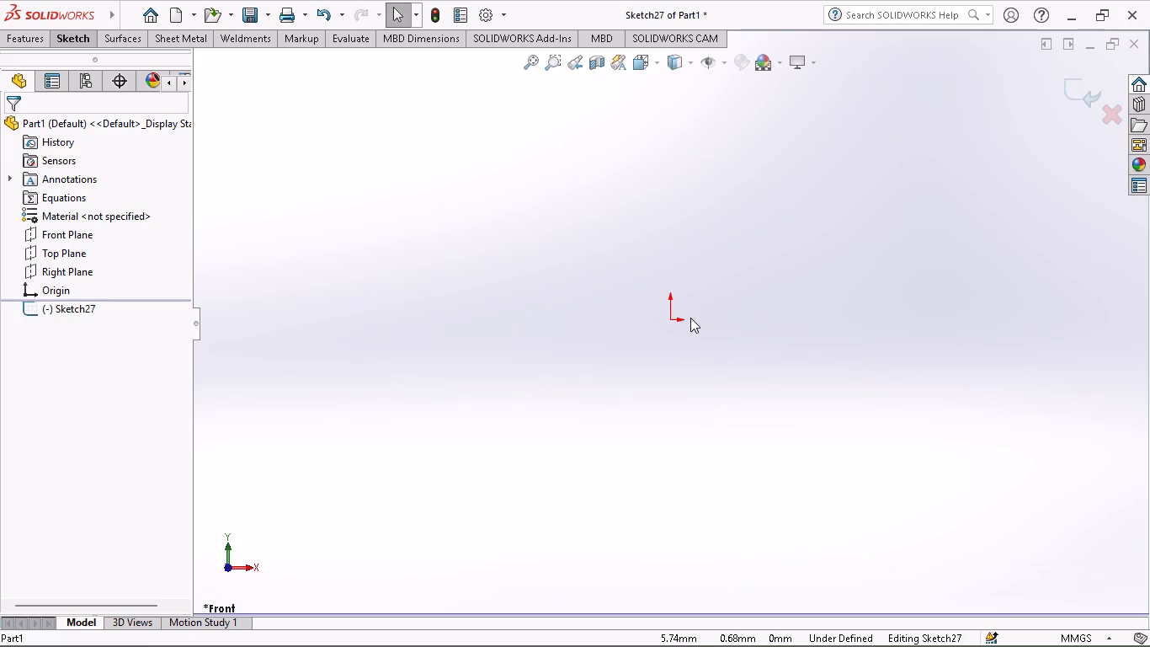
pyautogui.click(51, 30)
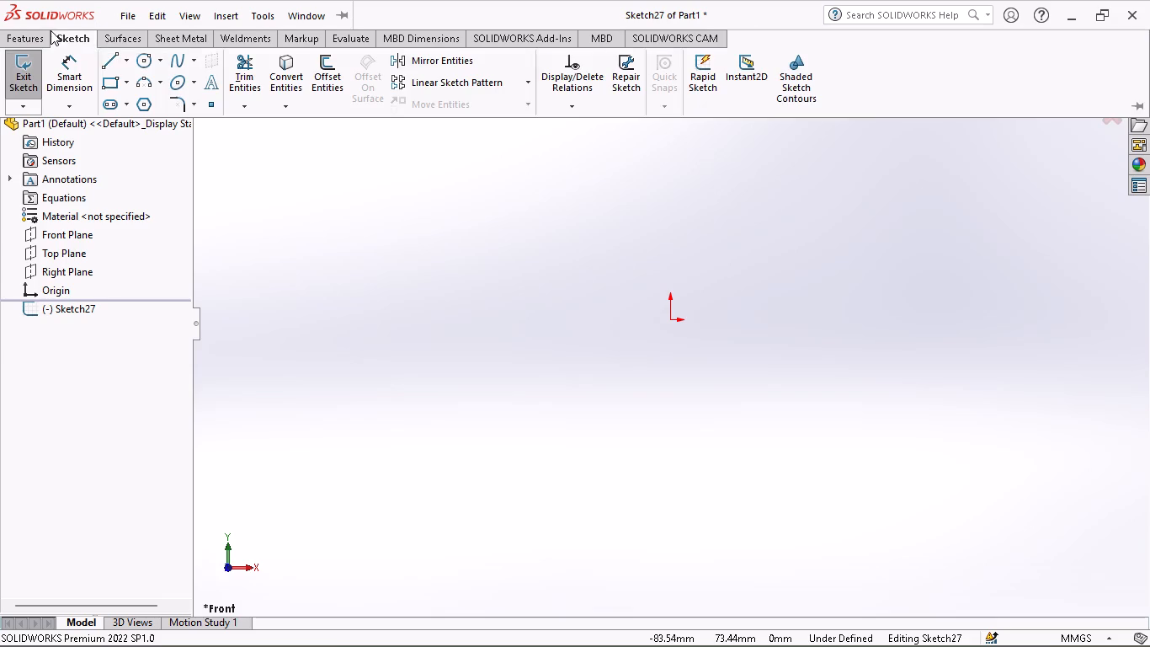
pyautogui.click(114, 61)
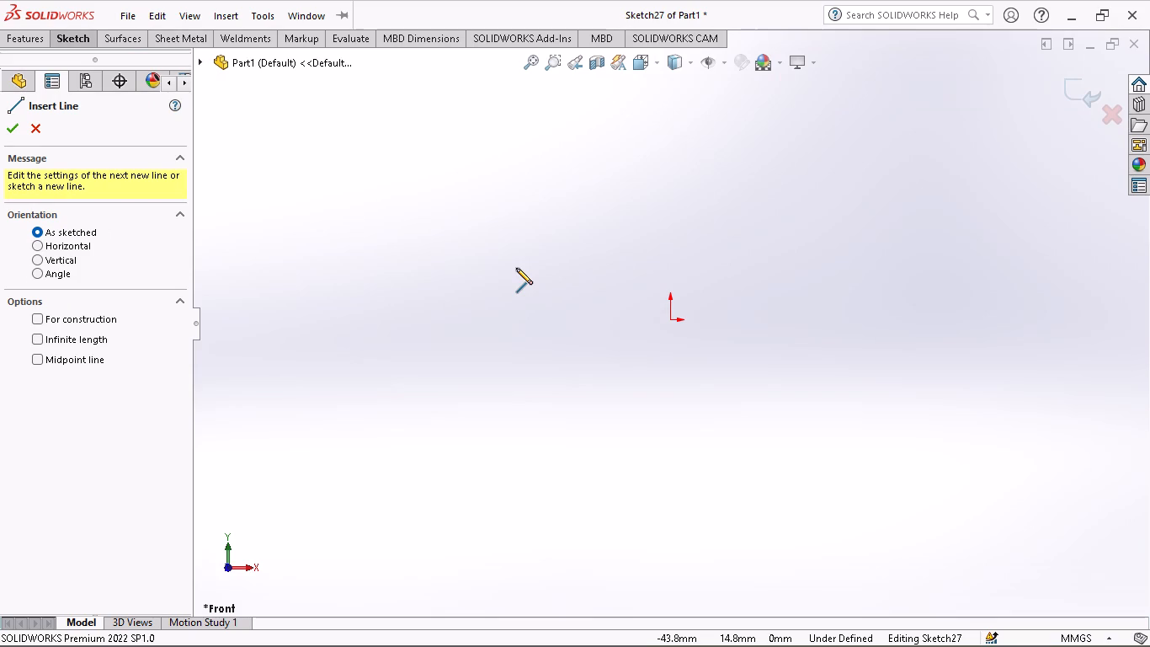
pyautogui.click(595, 240)
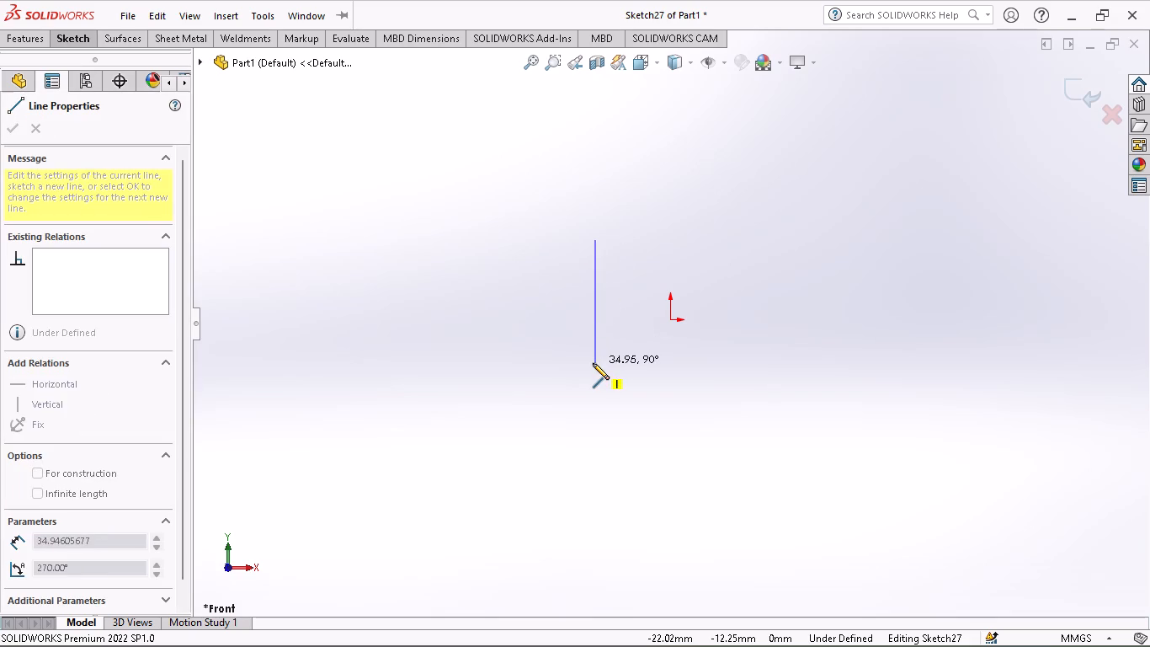
pyautogui.click(593, 363)
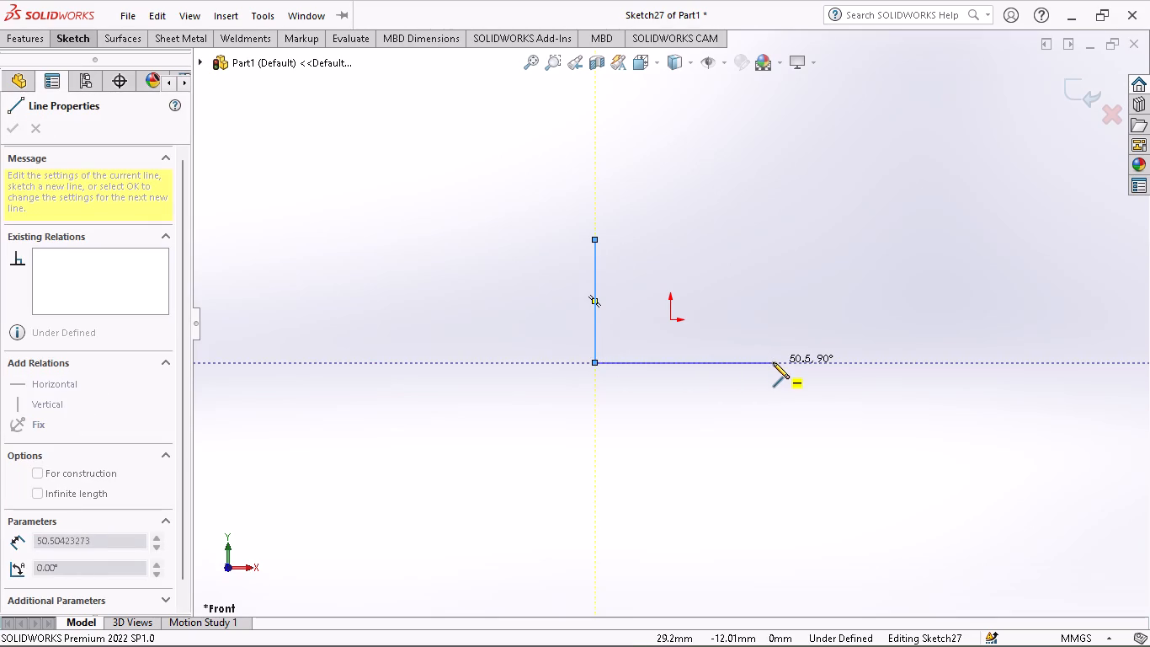
pyautogui.click(773, 362)
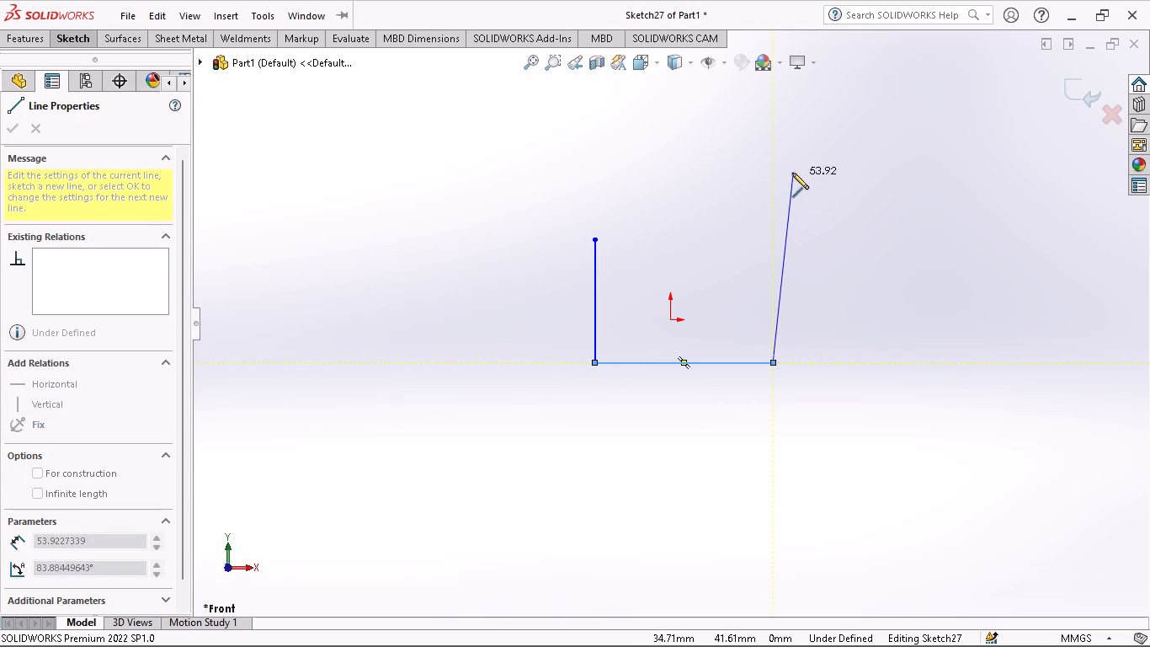
pyautogui.click(772, 227)
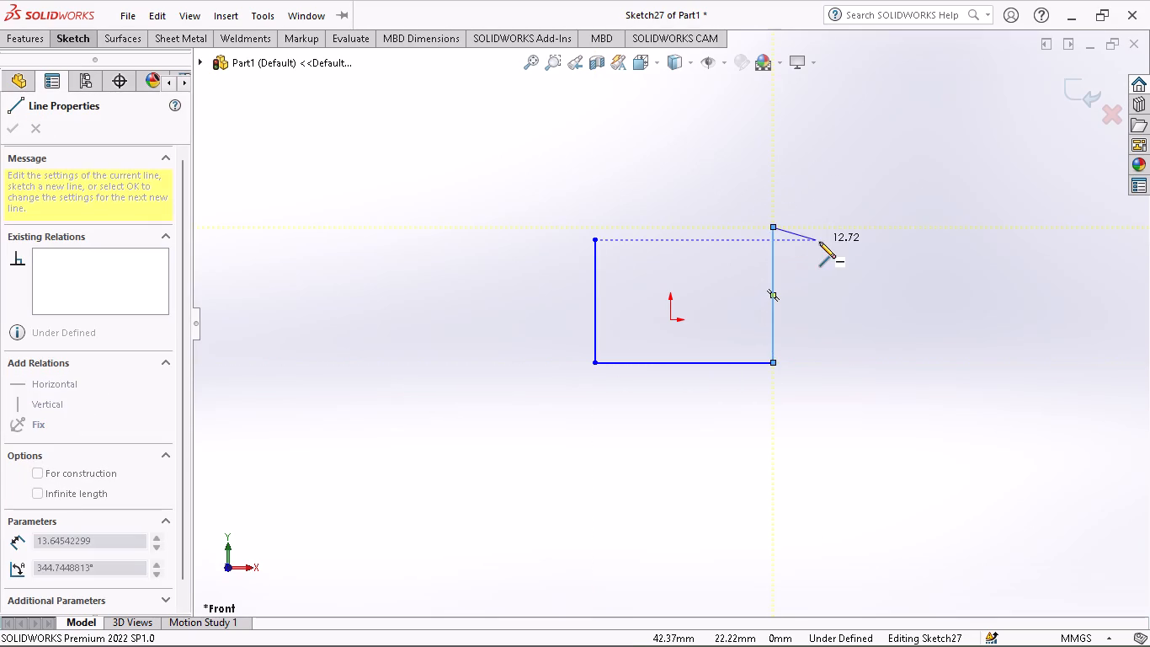
pyautogui.rightClick(819, 243)
pyautogui.click(838, 259)
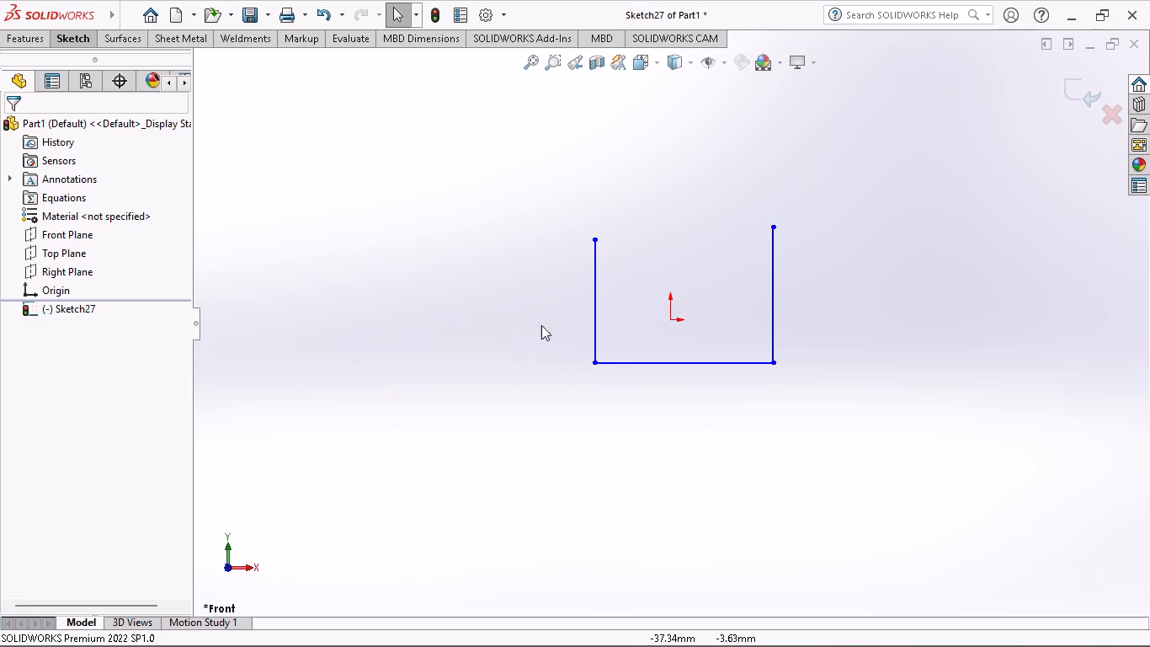
# Add a parallel relation between the two upright lines of the U profile.
pyautogui.keyDown('ctrl'); pyautogui.click(594, 301); pyautogui.keyUp('ctrl')
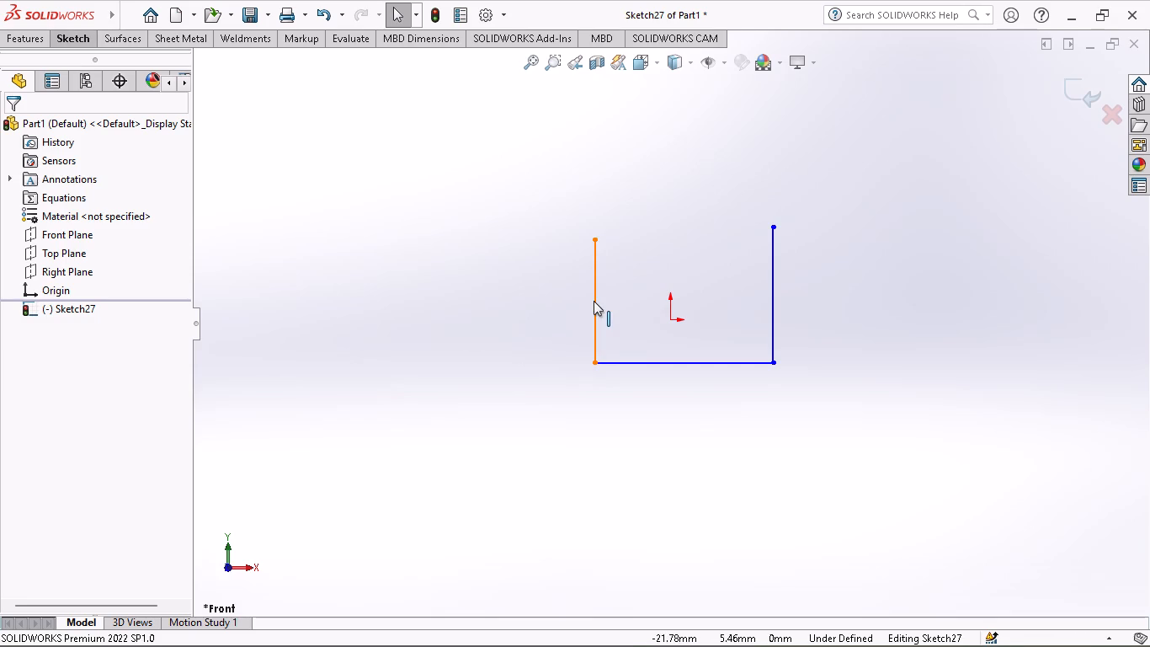
pyautogui.keyDown('ctrl'); pyautogui.click(773, 300); pyautogui.keyUp('ctrl')
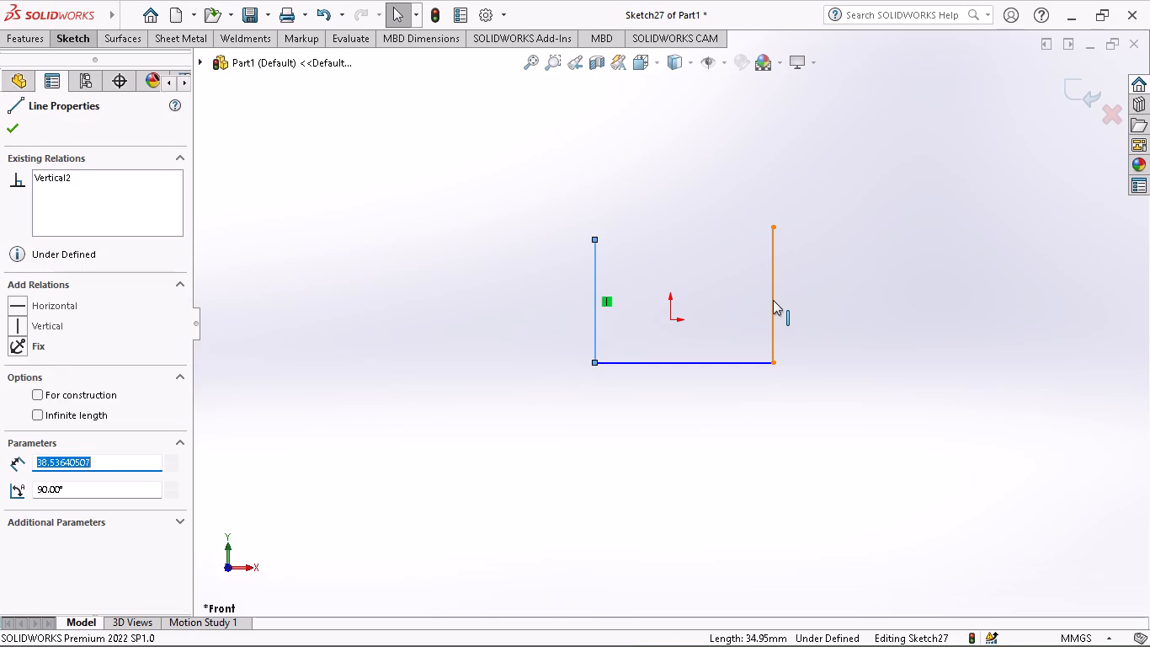
pyautogui.click(51, 479)
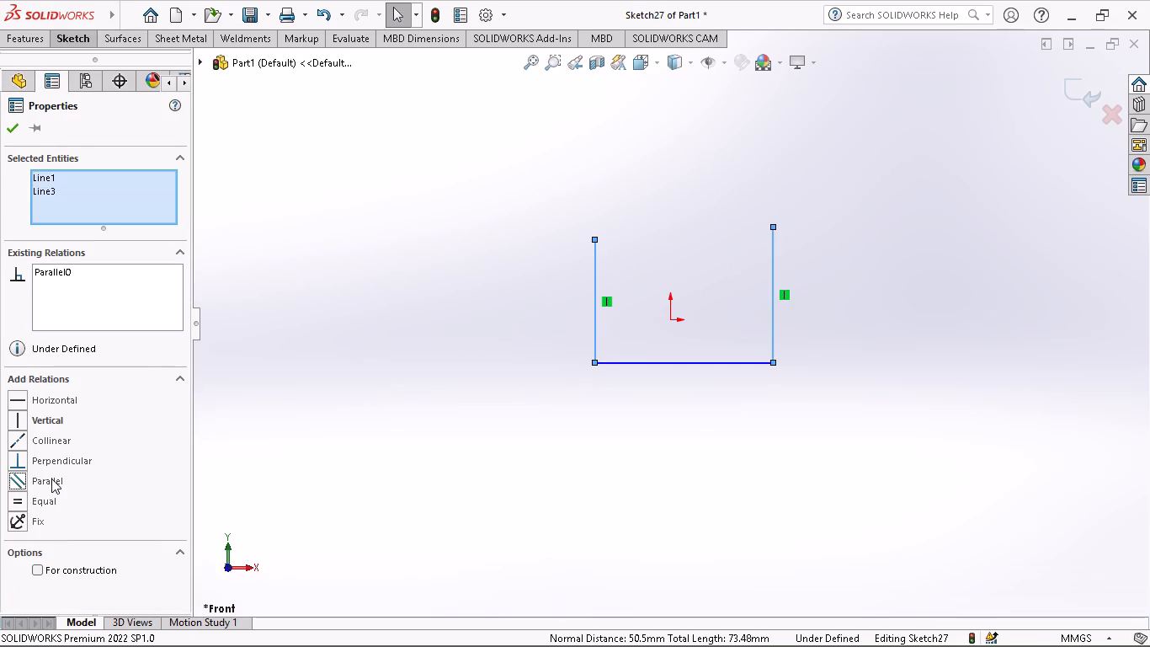
pyautogui.click(461, 448)
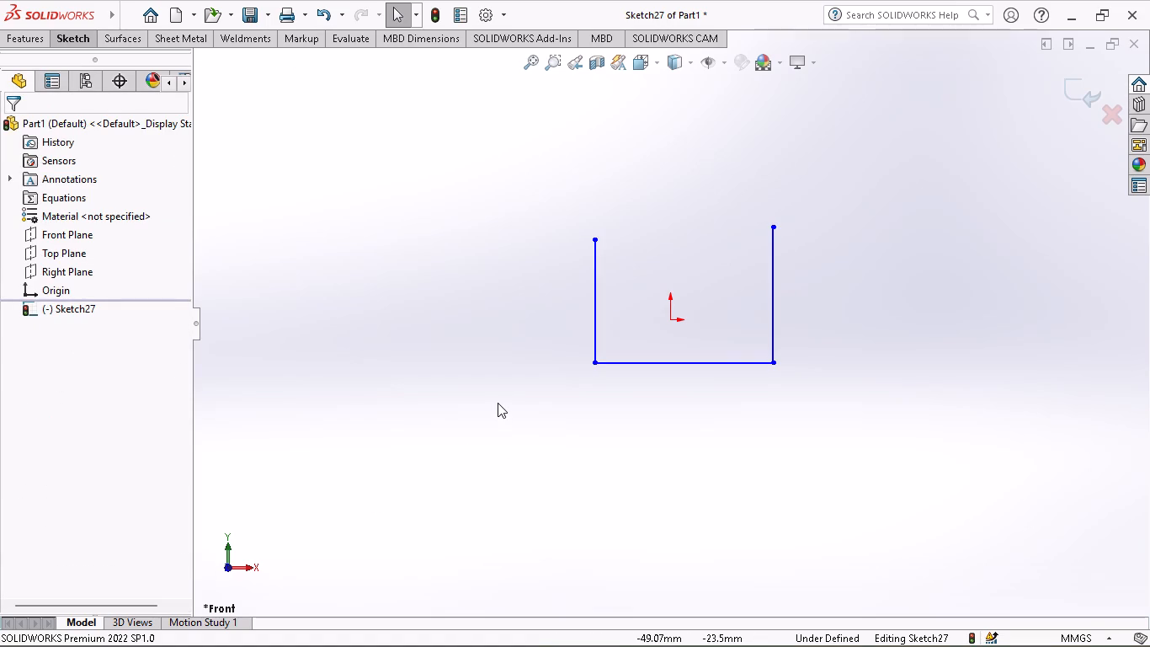
# Apply a horizontal relation to the bottom line of the U profile.
pyautogui.click(673, 361)
pyautogui.click(721, 294)
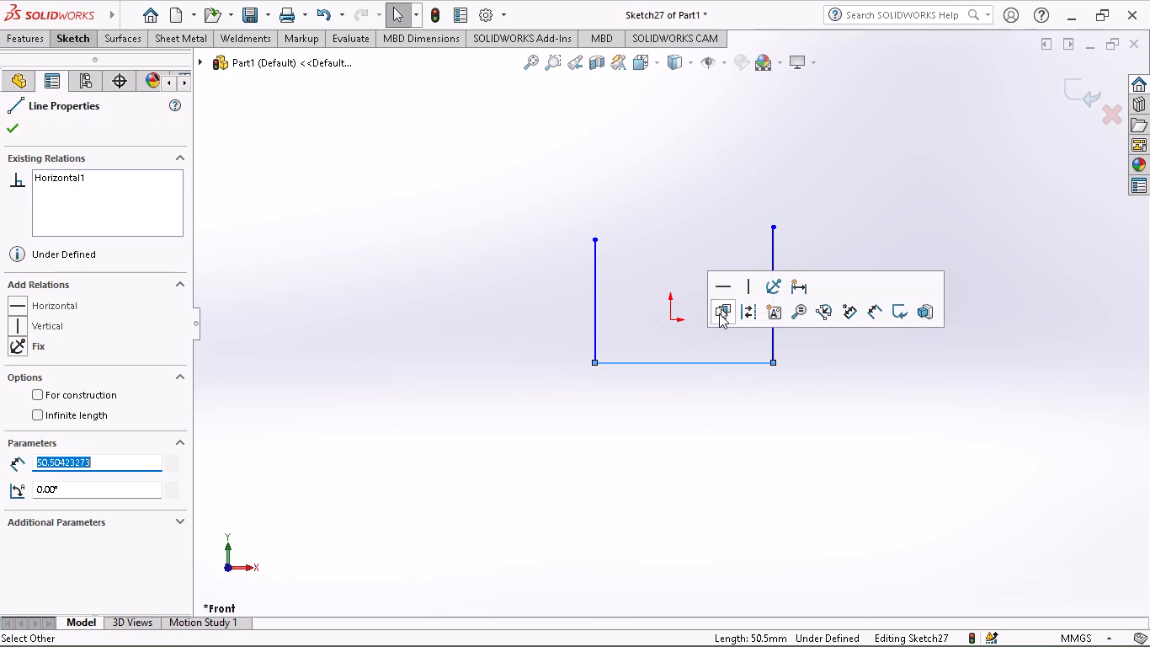
pyautogui.click(716, 279)
pyautogui.click(719, 286)
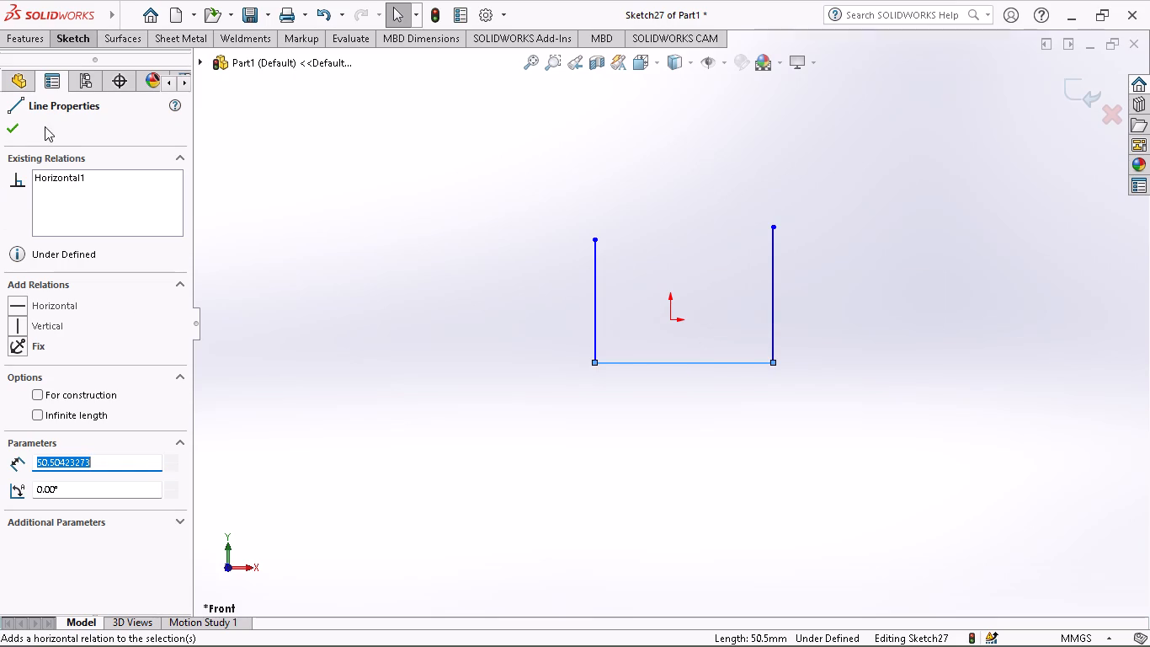
pyautogui.click(9, 133)
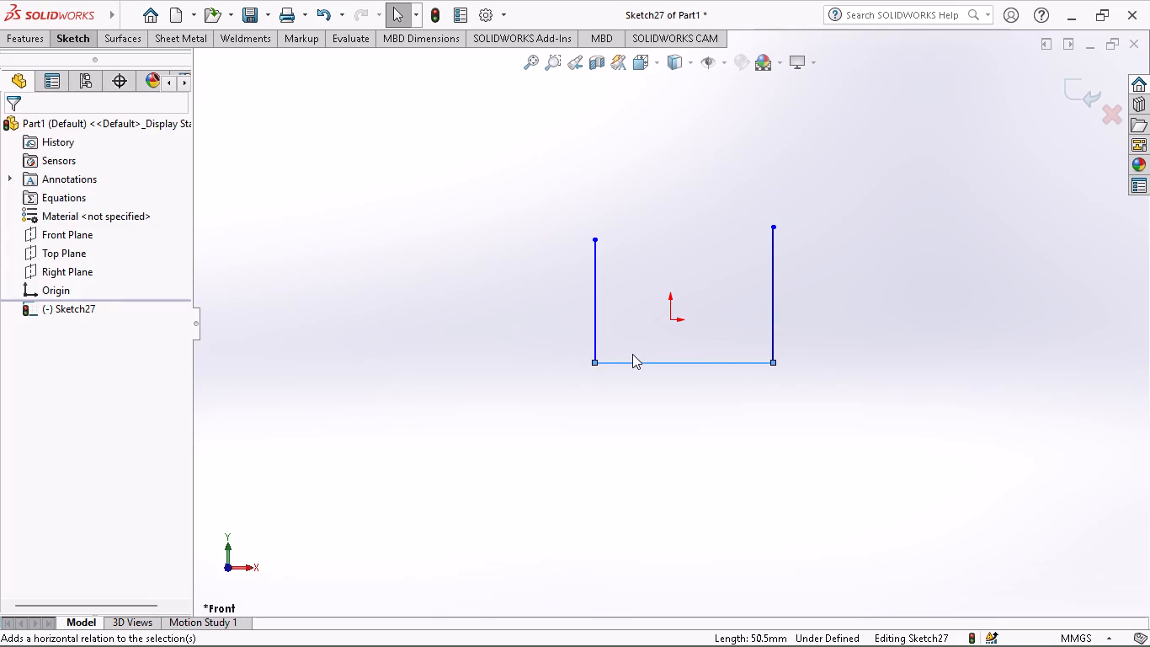
pyautogui.click(632, 362)
pyautogui.click(466, 311)
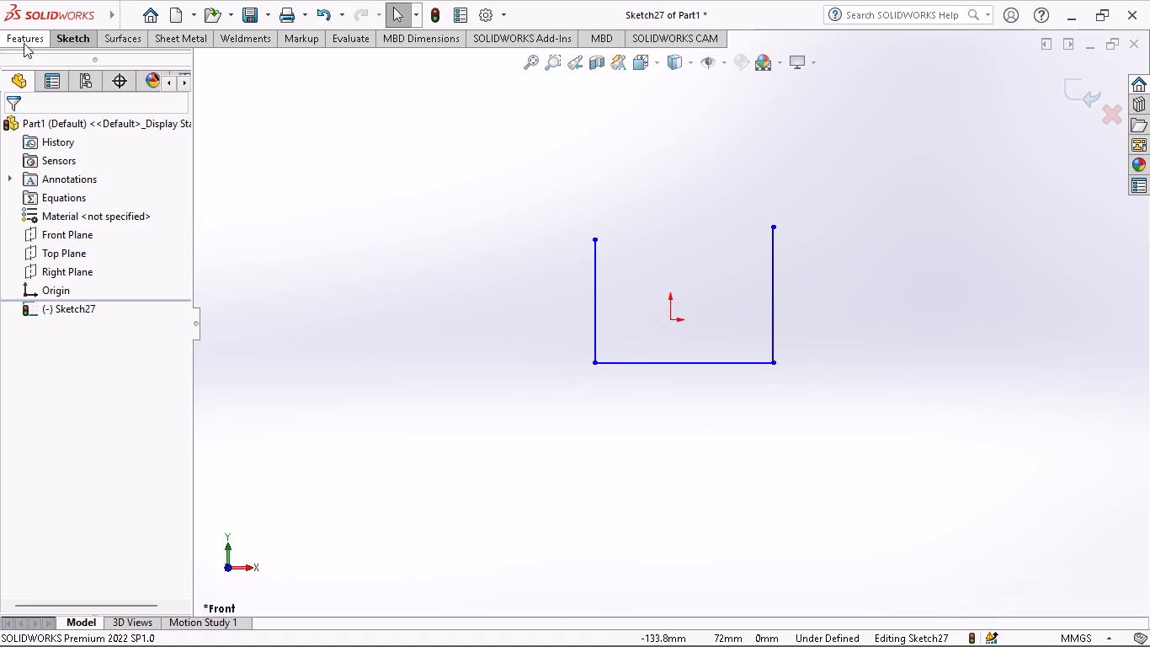
# Dimension the bottom line of the U profile at 180 mm, placing the dimension below it.
pyautogui.click(68, 45)
pyautogui.click(57, 80)
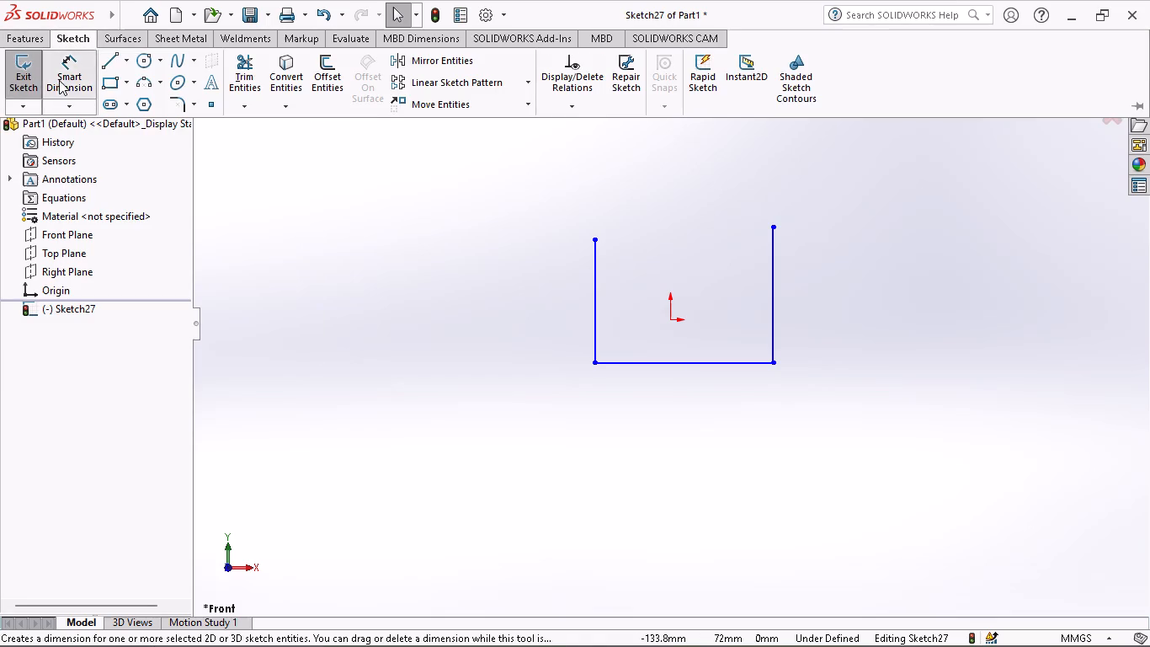
pyautogui.click(630, 361)
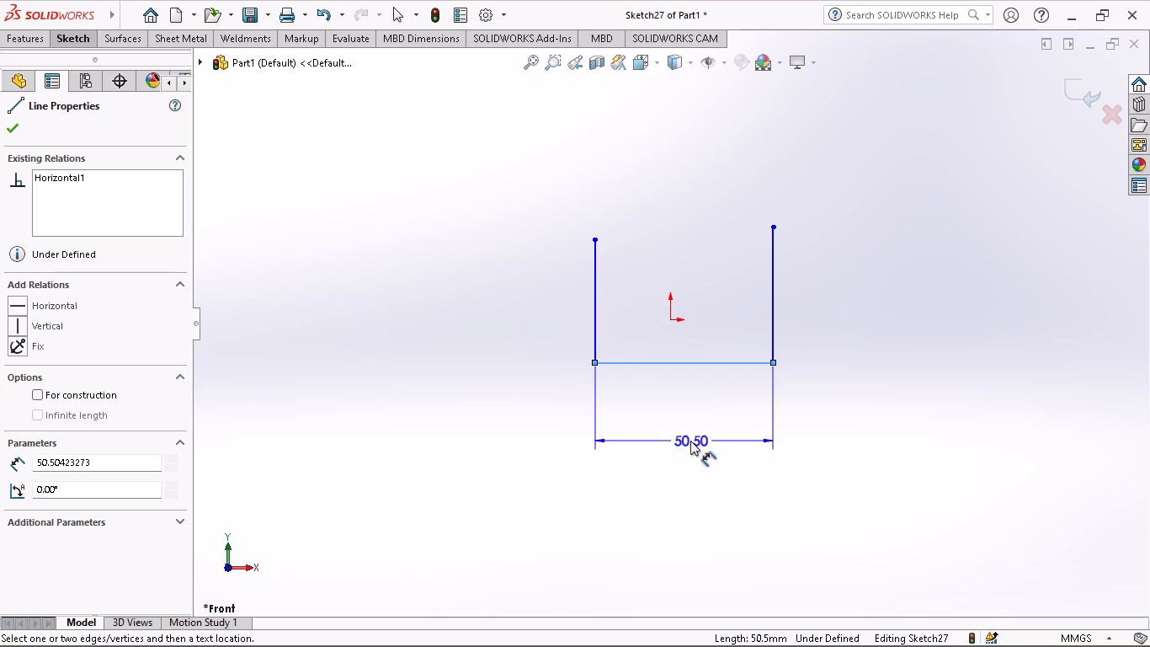
pyautogui.click(690, 441)
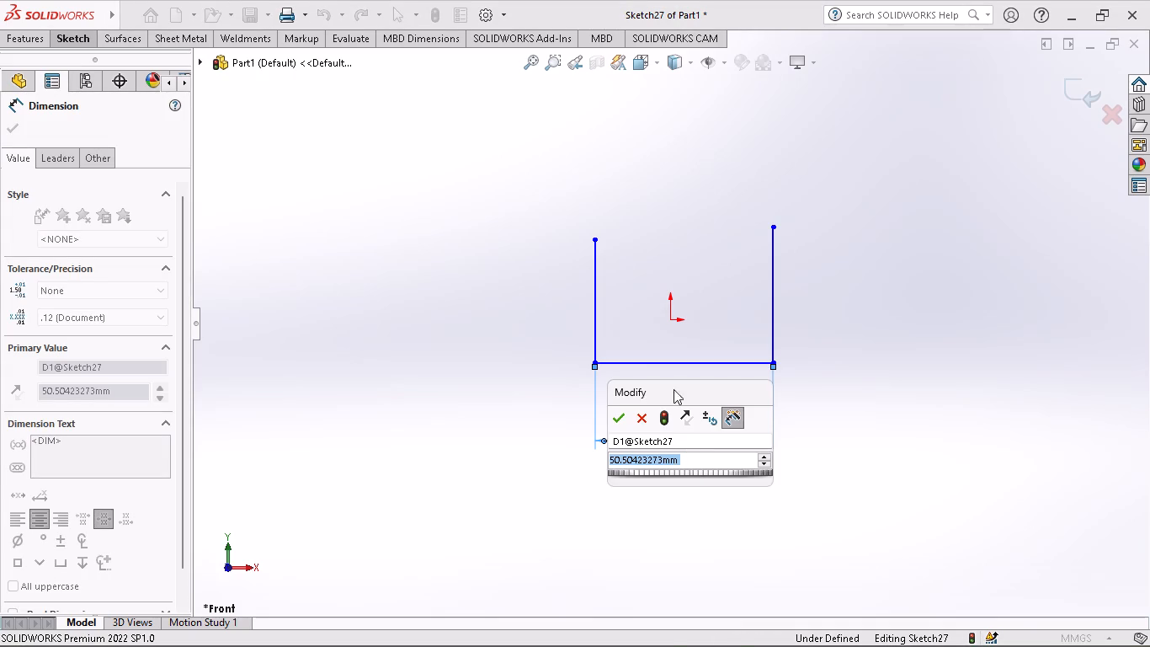
pyautogui.press('1')
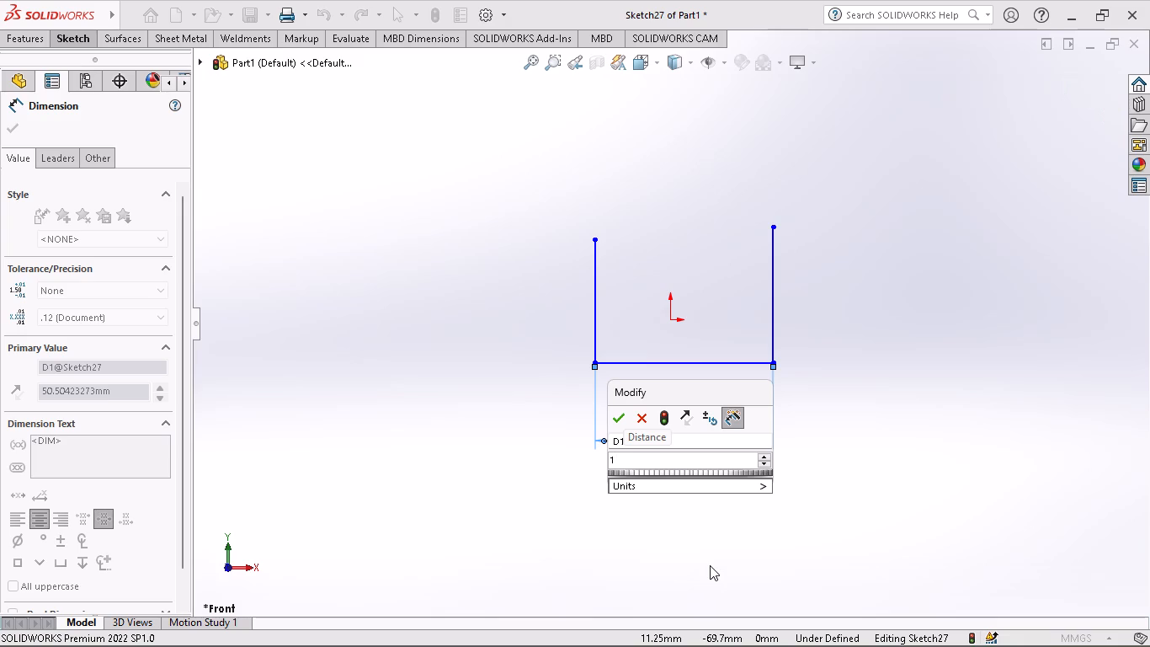
pyautogui.write('80')
pyautogui.press('Return')
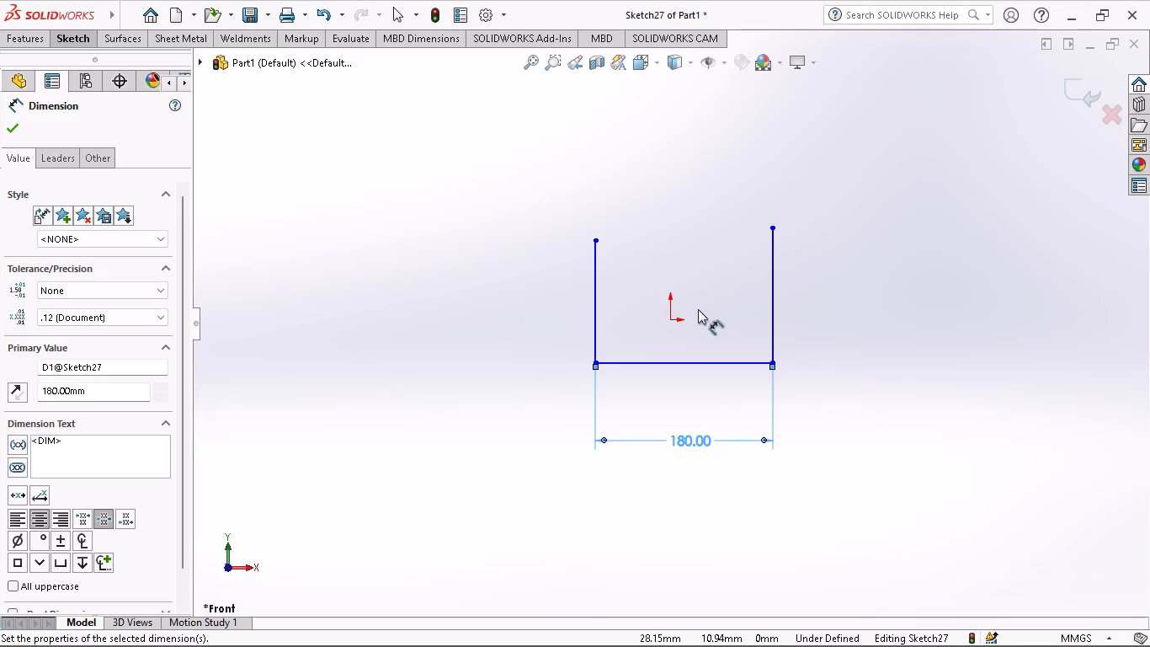
# Dimension the right upright line of the U profile at 80 mm and finish dimensioning.
pyautogui.click(772, 314)
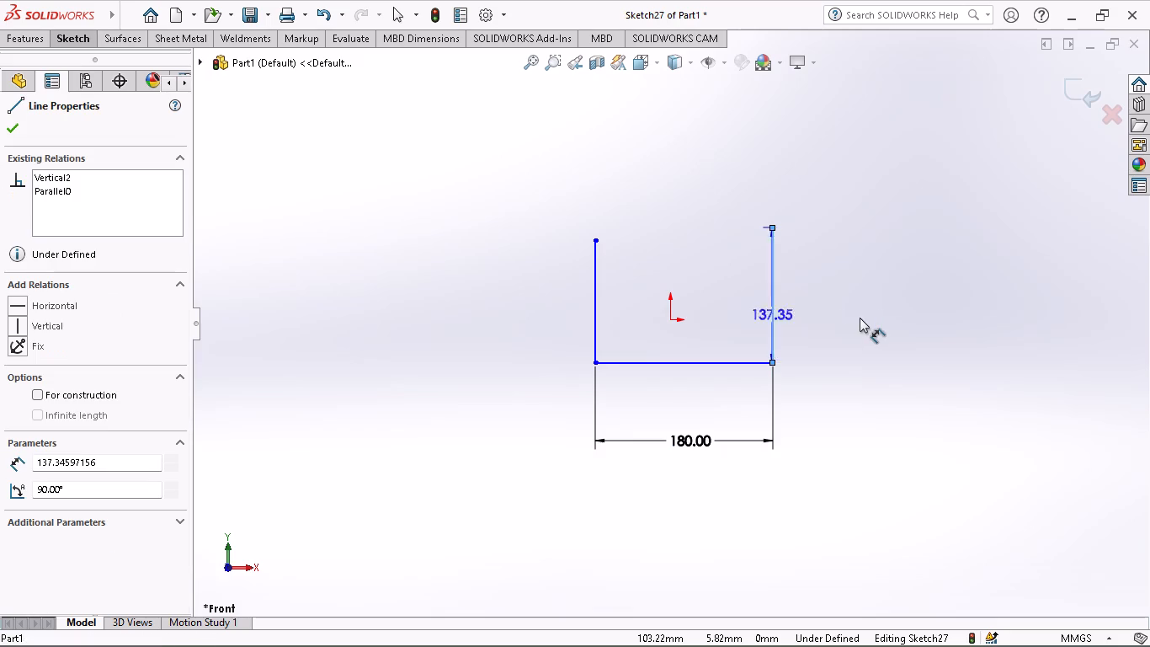
pyautogui.click(860, 318)
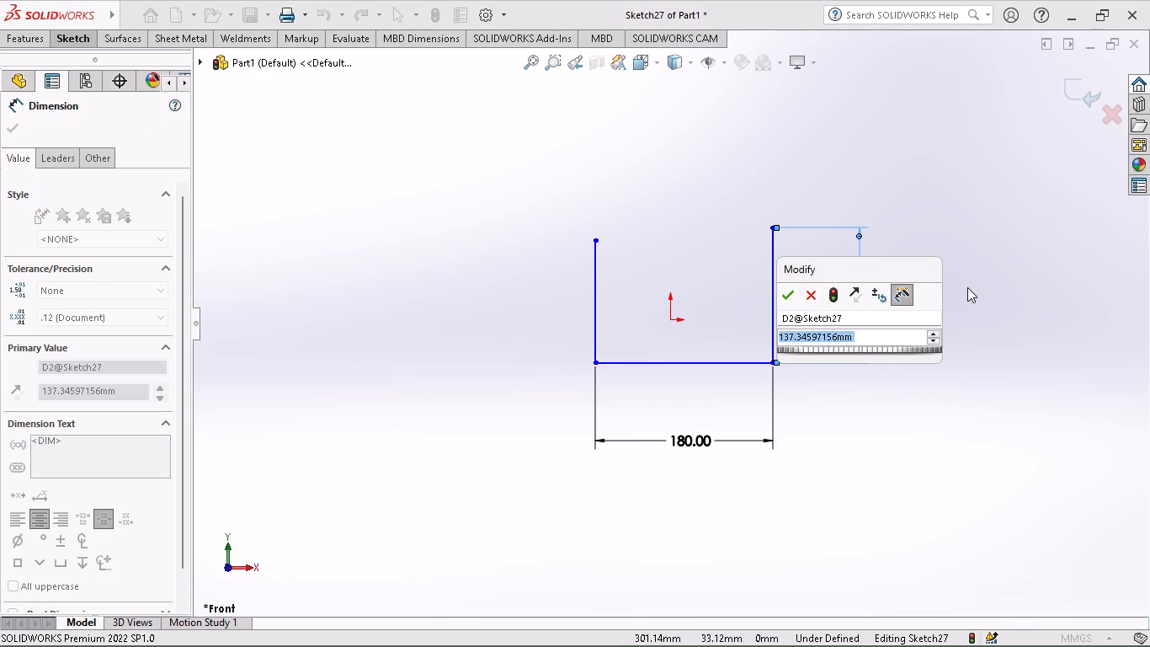
pyautogui.write('80')
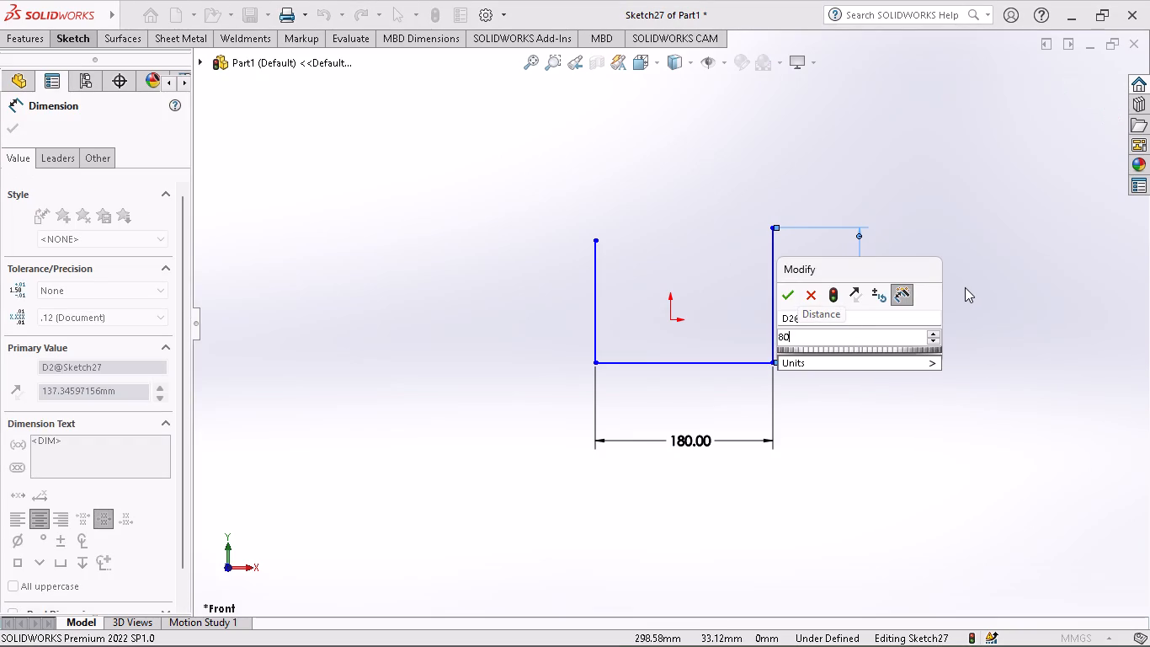
pyautogui.press('Return')
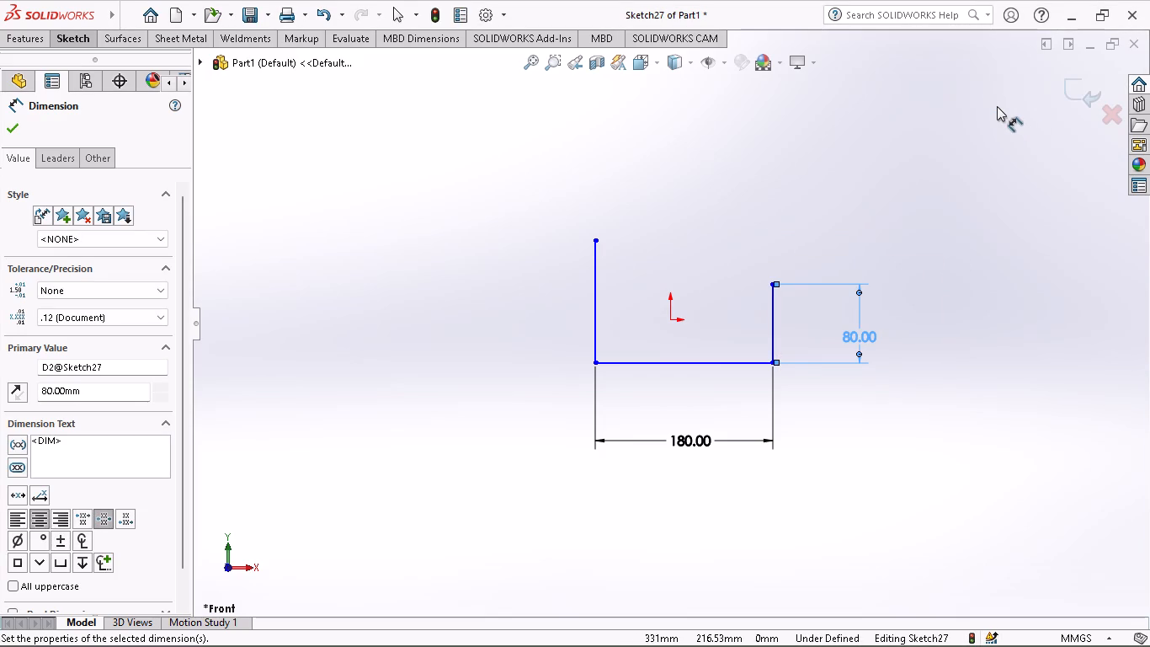
pyautogui.click(17, 137)
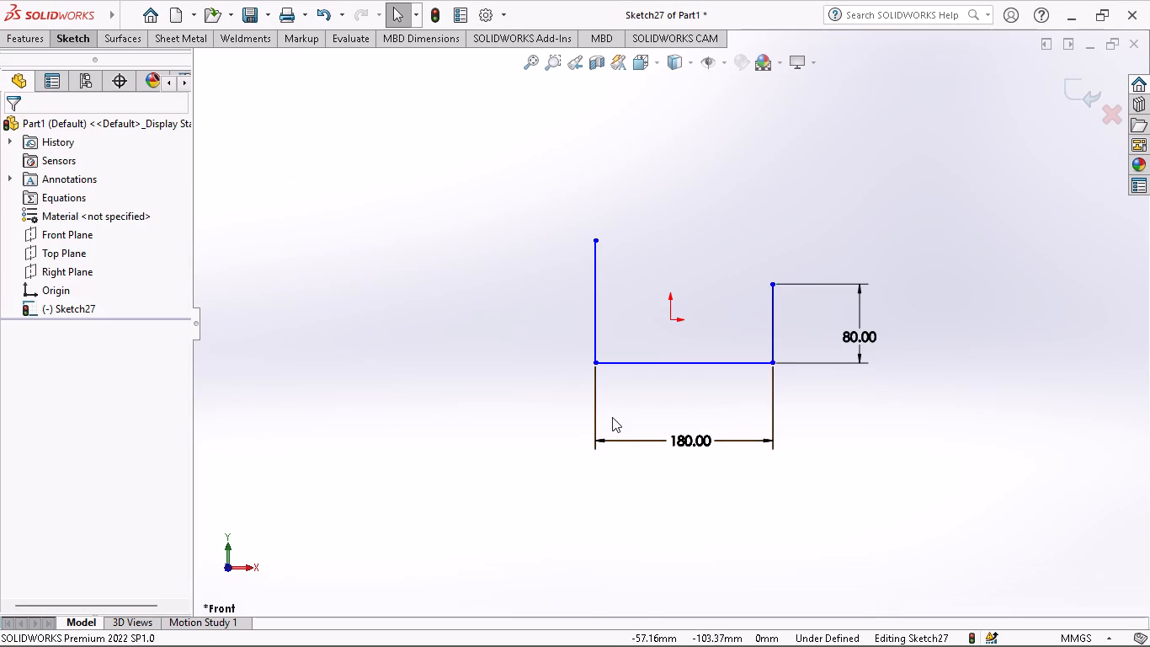
# Add an equal-length relation between the two upright lines of the U profile.
pyautogui.keyDown('shift'); pyautogui.click(600, 335); pyautogui.keyUp('shift')
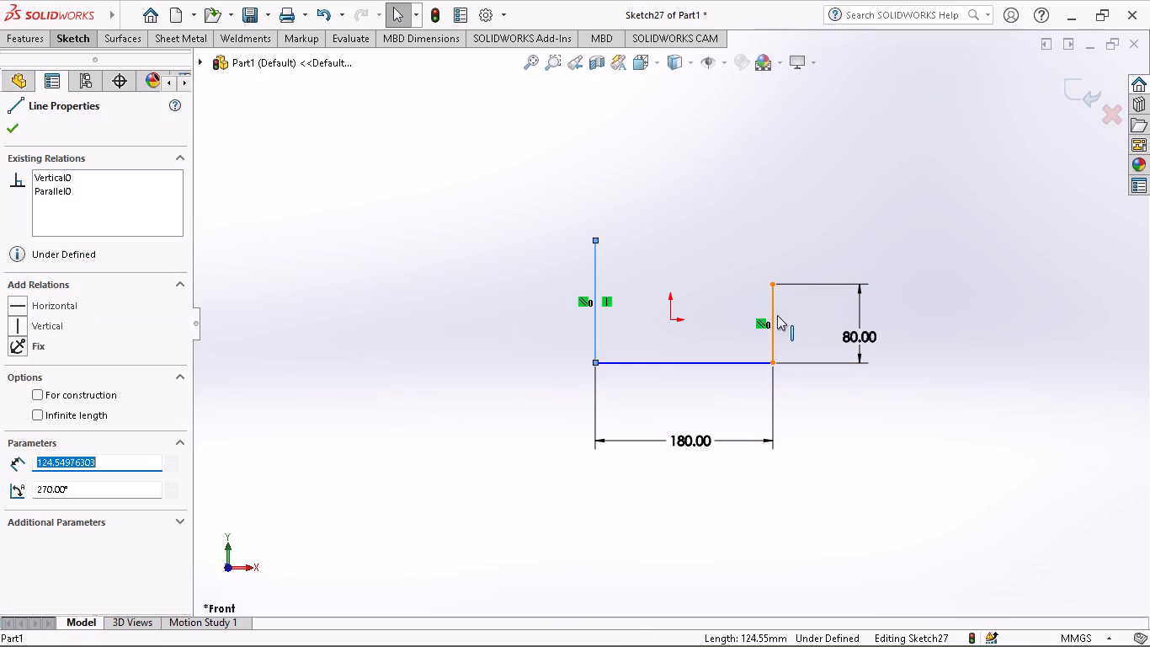
pyautogui.keyDown('shift'); pyautogui.click(776, 328); pyautogui.keyUp('shift')
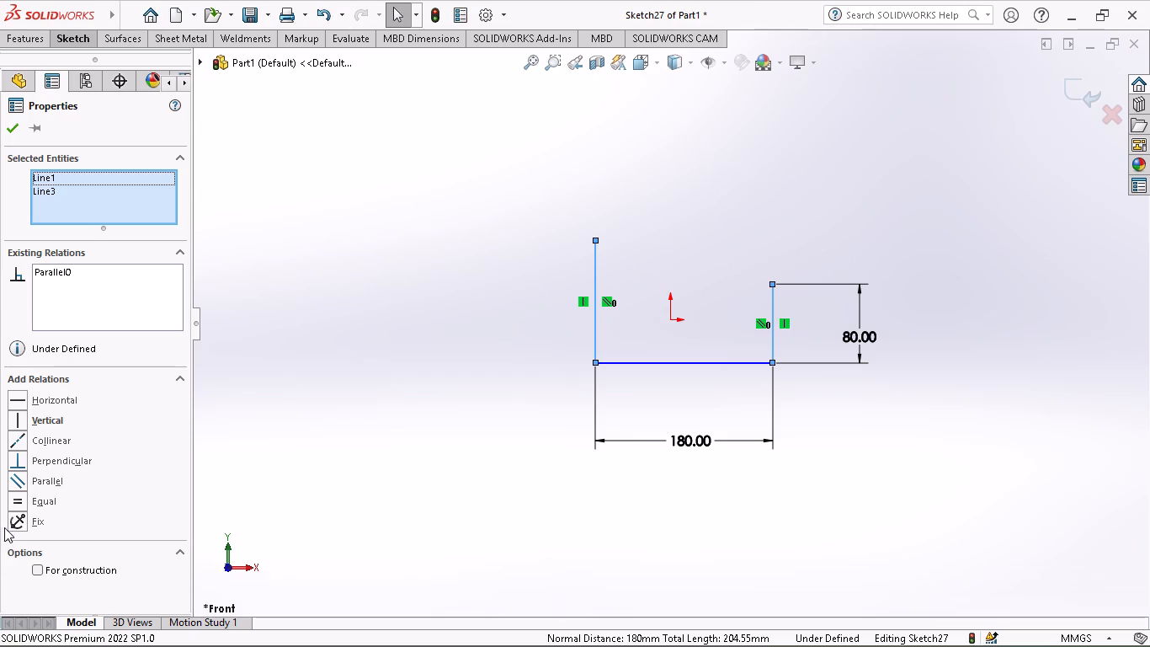
pyautogui.click(33, 507)
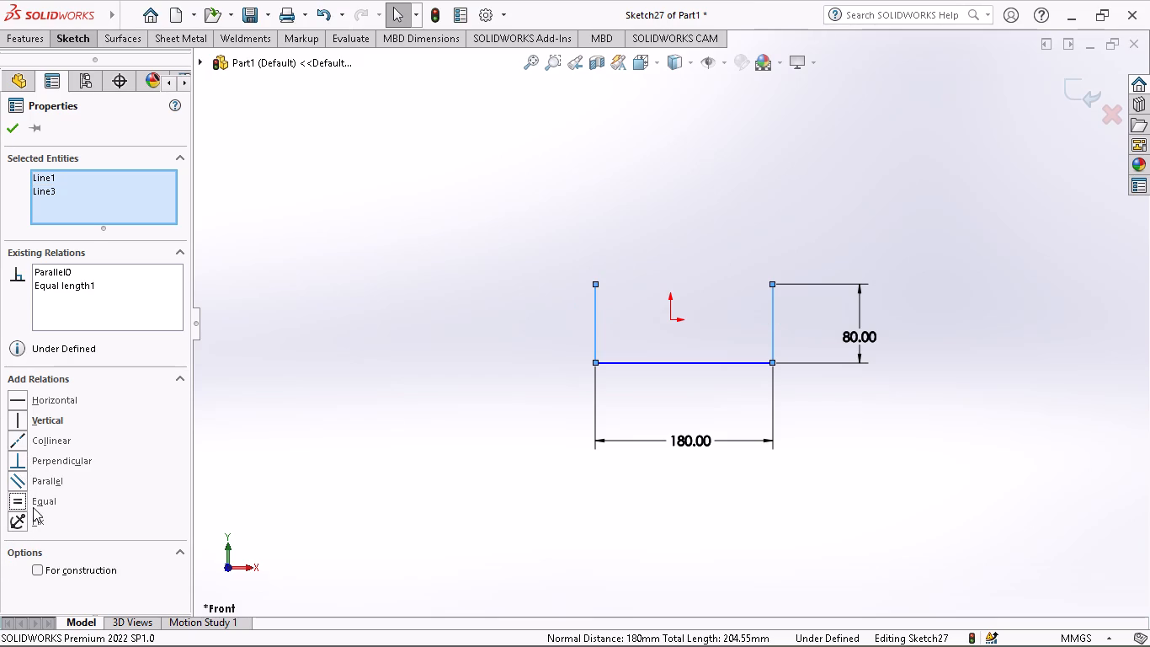
pyautogui.click(7, 130)
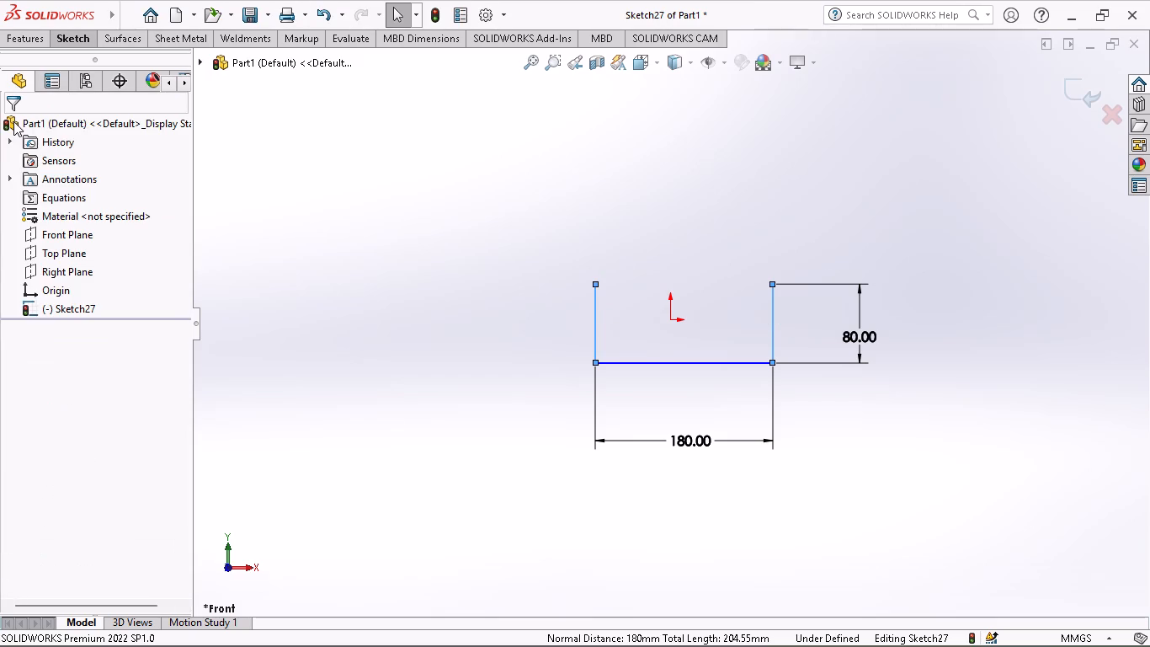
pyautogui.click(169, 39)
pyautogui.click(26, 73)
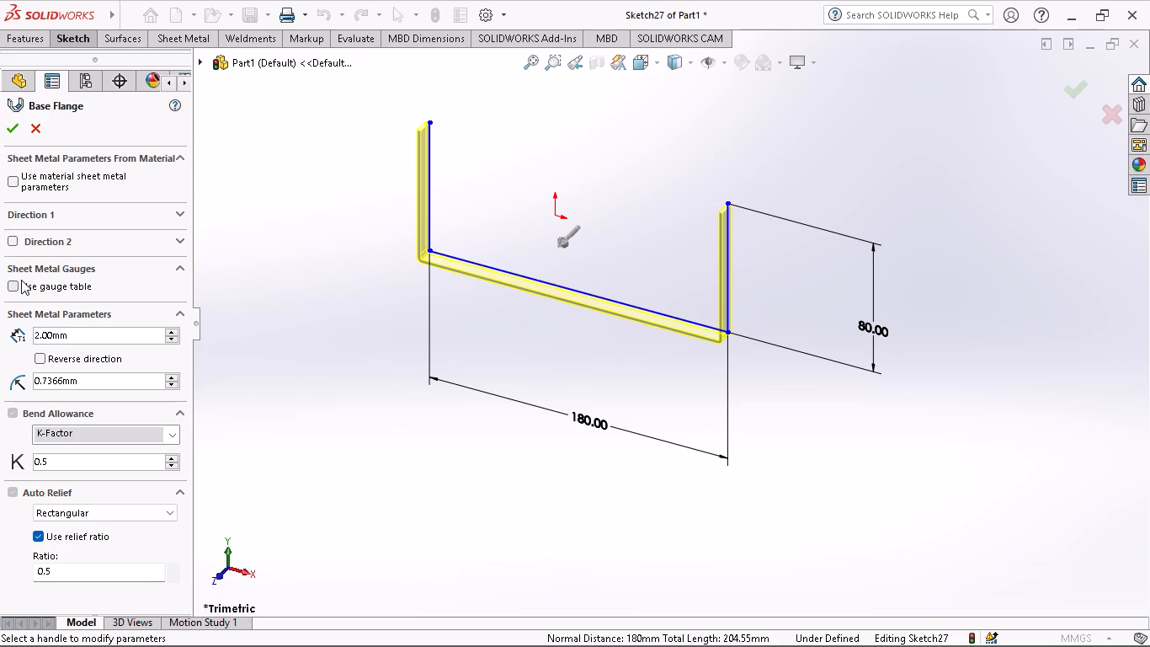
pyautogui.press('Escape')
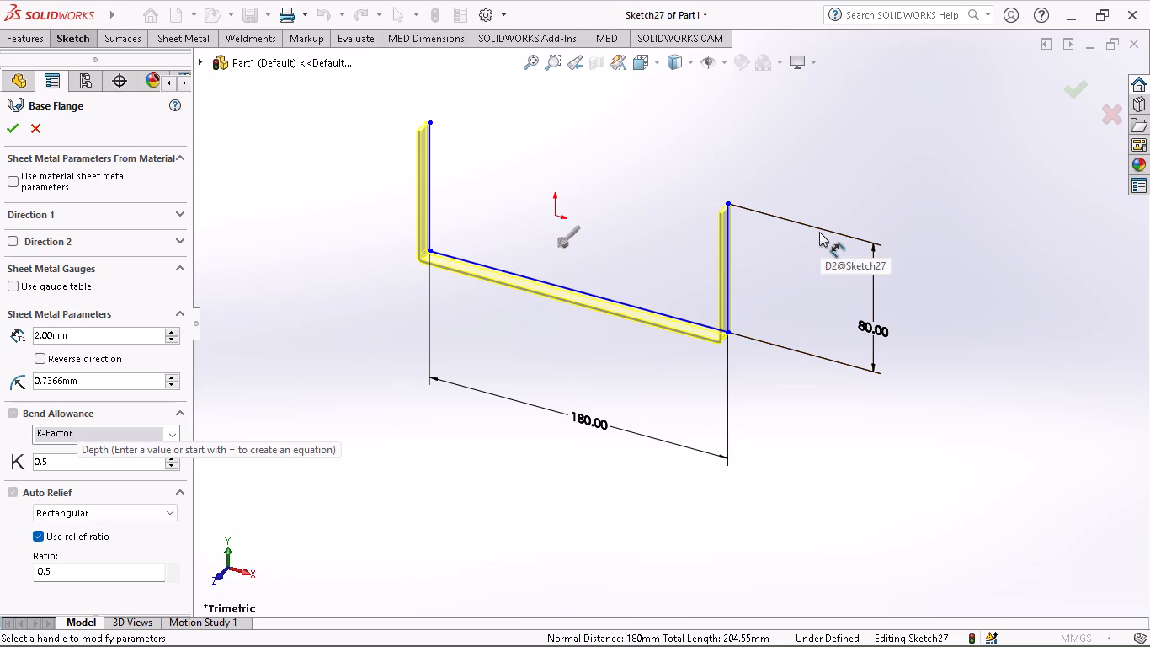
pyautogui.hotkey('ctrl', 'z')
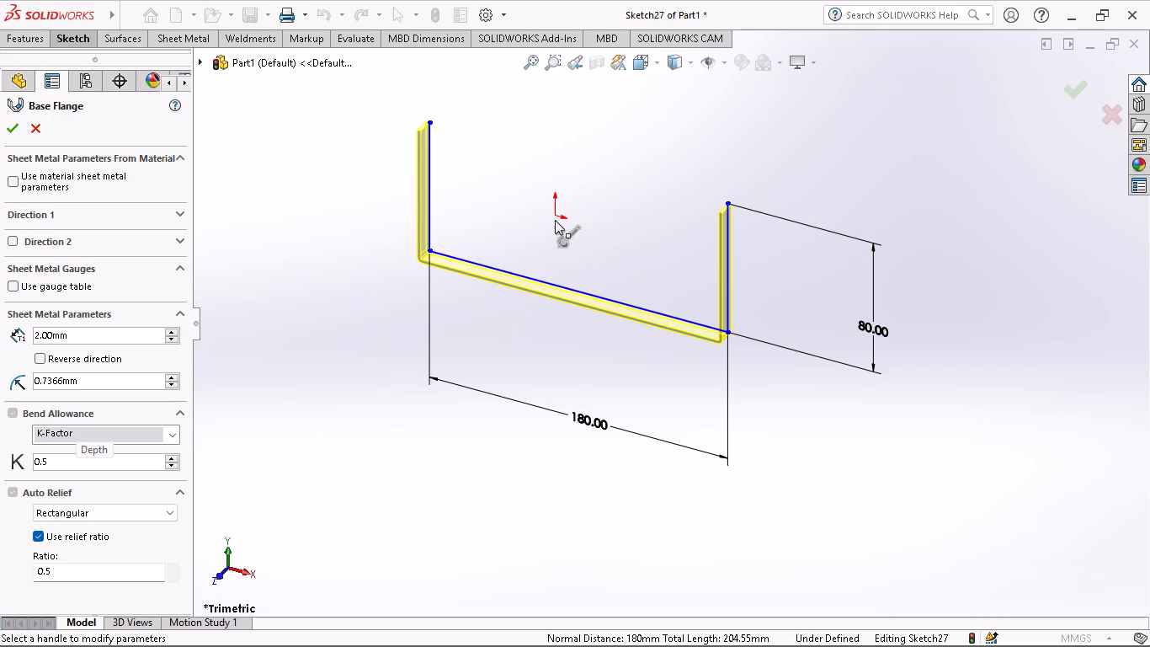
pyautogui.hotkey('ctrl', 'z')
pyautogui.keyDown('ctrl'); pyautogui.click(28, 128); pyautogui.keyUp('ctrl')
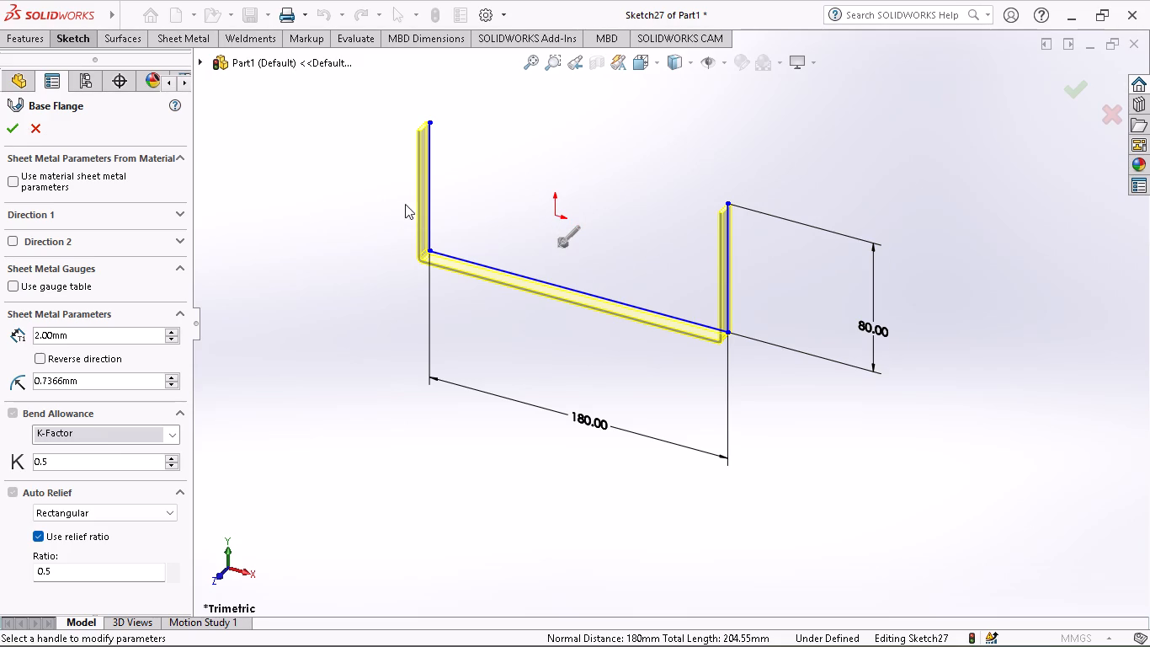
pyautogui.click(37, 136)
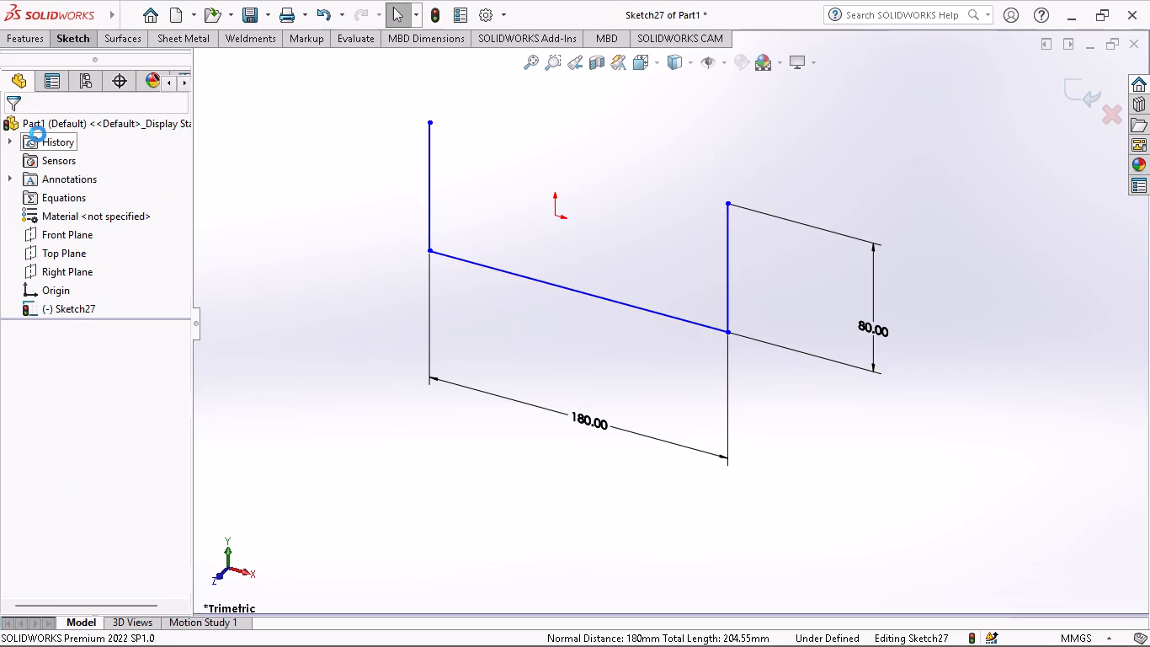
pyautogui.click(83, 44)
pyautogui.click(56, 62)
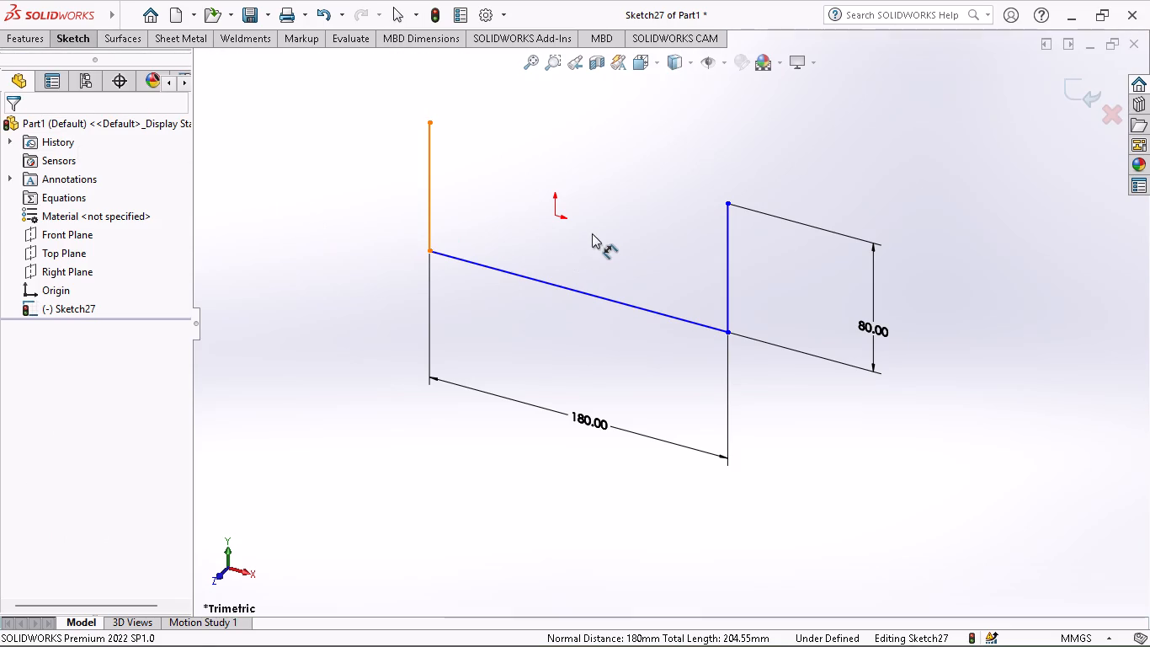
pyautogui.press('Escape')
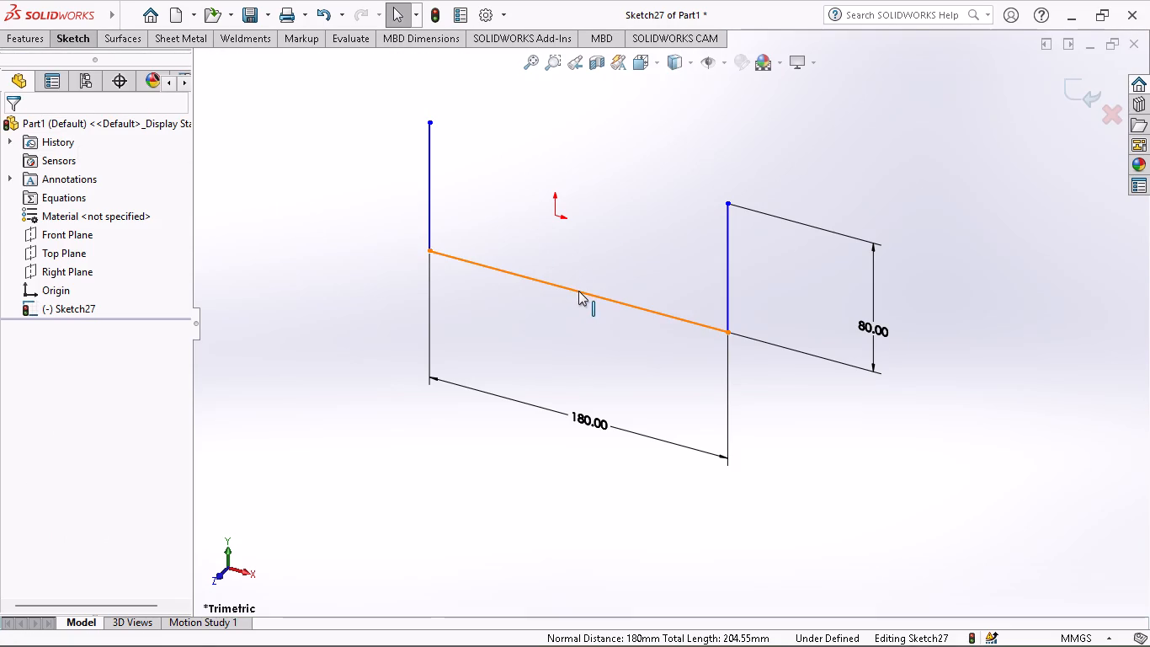
# Make the bottom line of the U profile coincident with the sketch origin.
pyautogui.keyDown('shift'); pyautogui.click(577, 287); pyautogui.keyUp('shift')
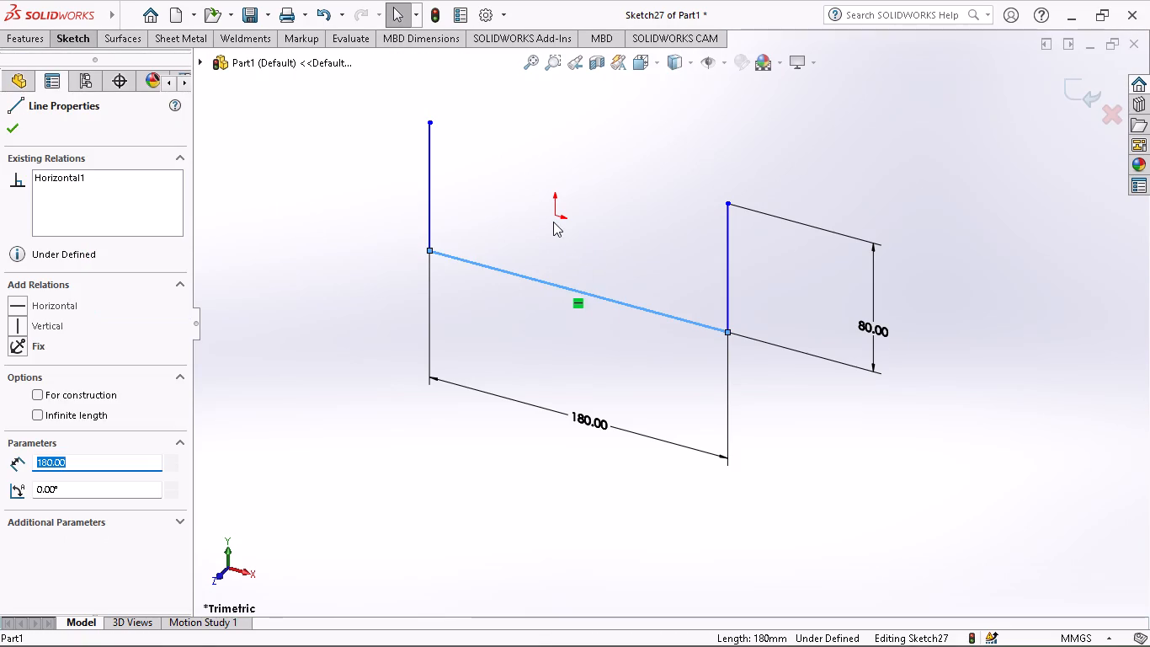
pyautogui.keyDown('shift'); pyautogui.click(558, 215); pyautogui.keyUp('shift')
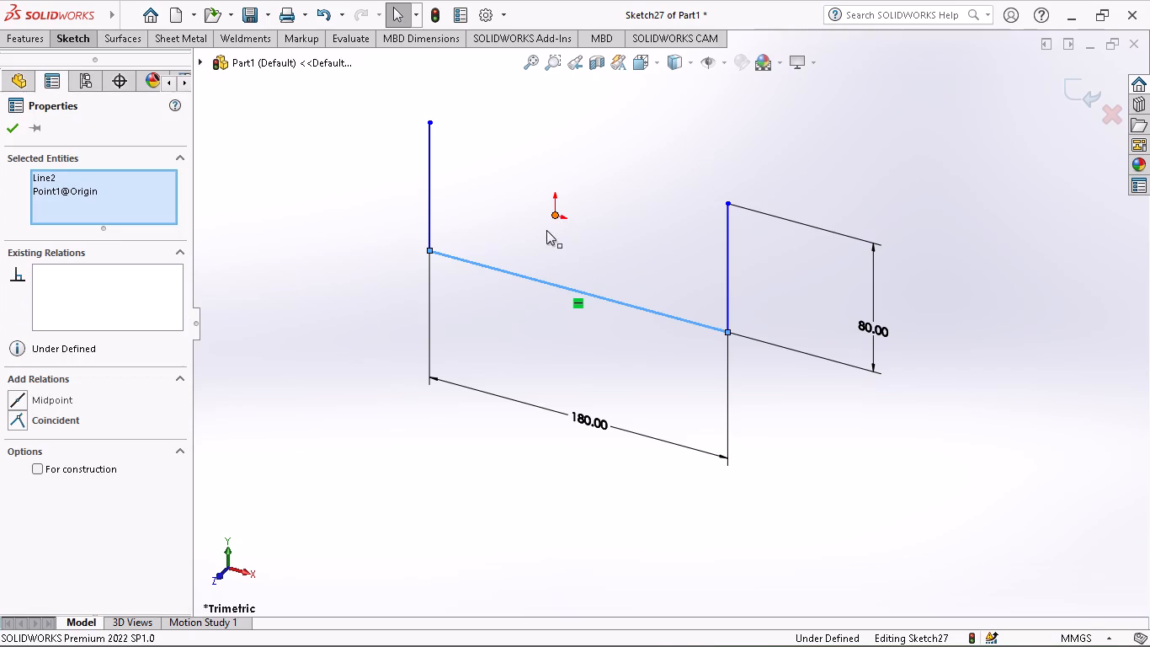
pyautogui.click(58, 419)
pyautogui.moveTo(557, 247); pyautogui.dragTo(582, 226, button='middle')
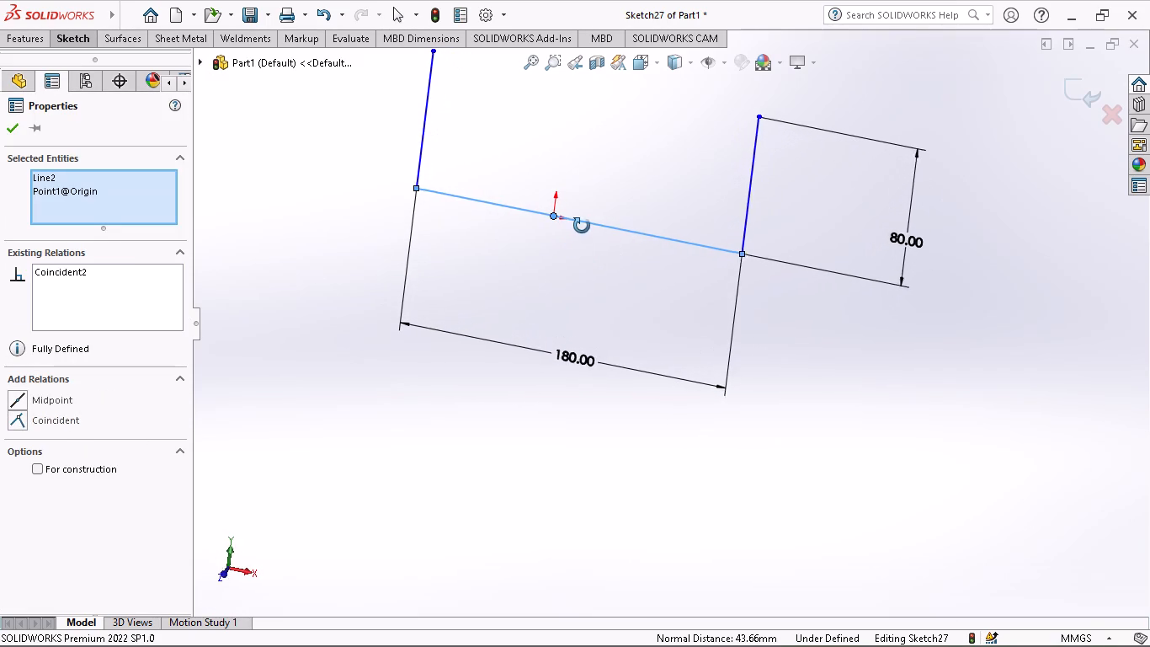
pyautogui.moveTo(582, 226); pyautogui.dragTo(585, 240, button='middle')
pyautogui.click(4, 129)
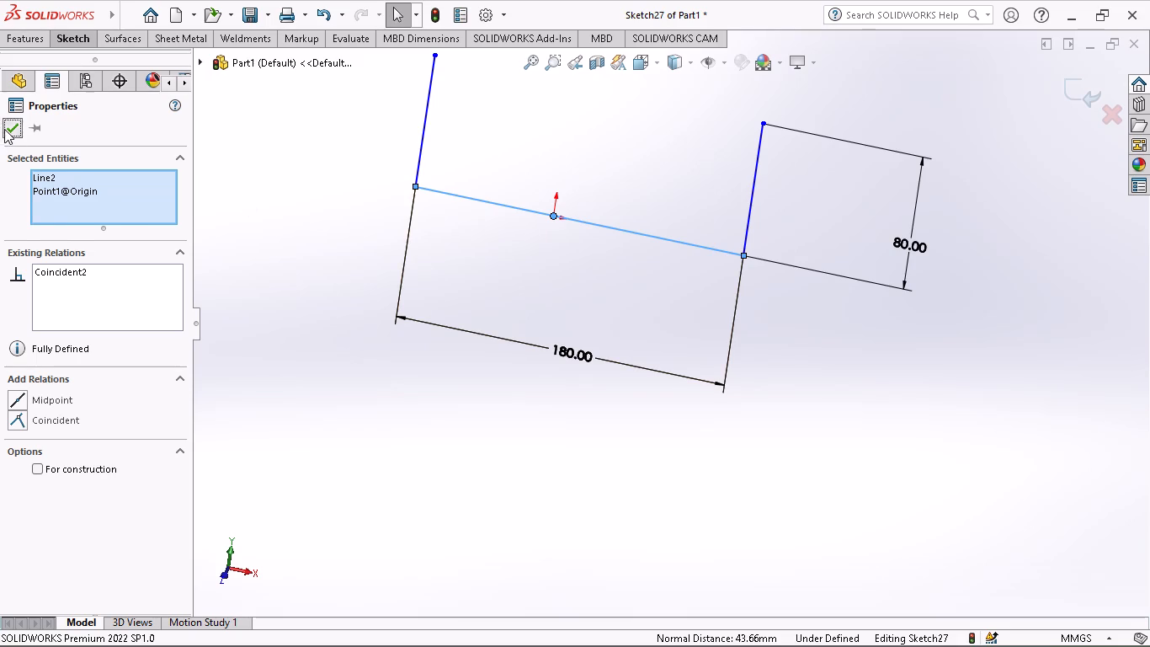
# Make the midpoint of the U profile's bottom line coincident with the origin.
pyautogui.click(581, 221)
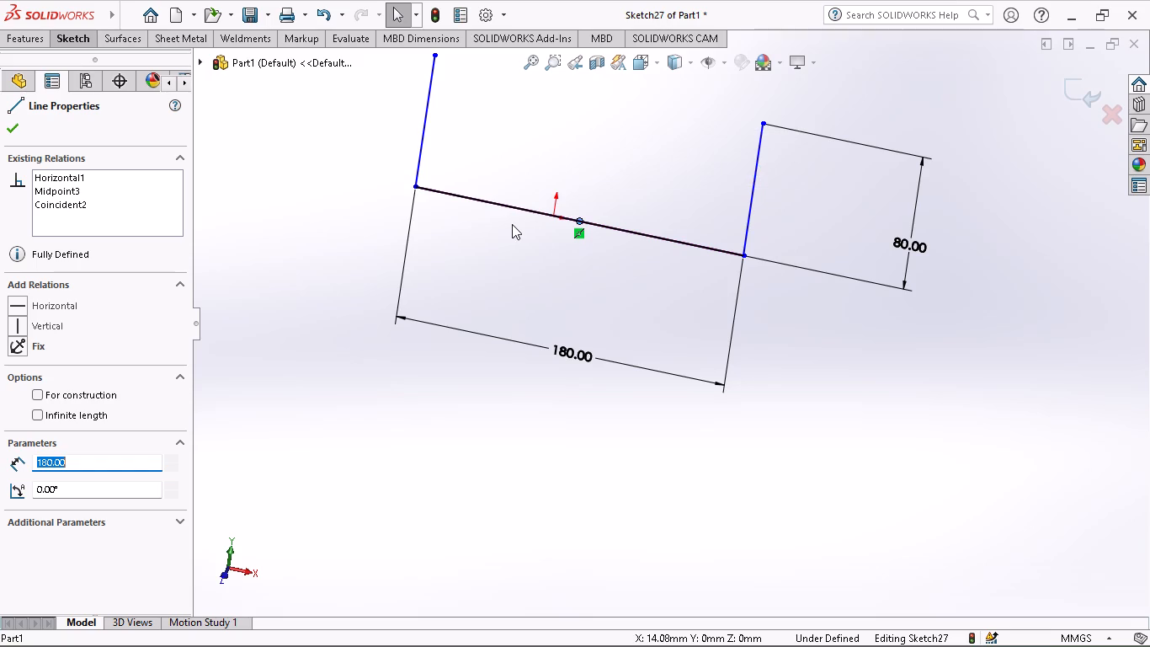
pyautogui.keyDown('shift'); pyautogui.click(556, 216); pyautogui.keyUp('shift')
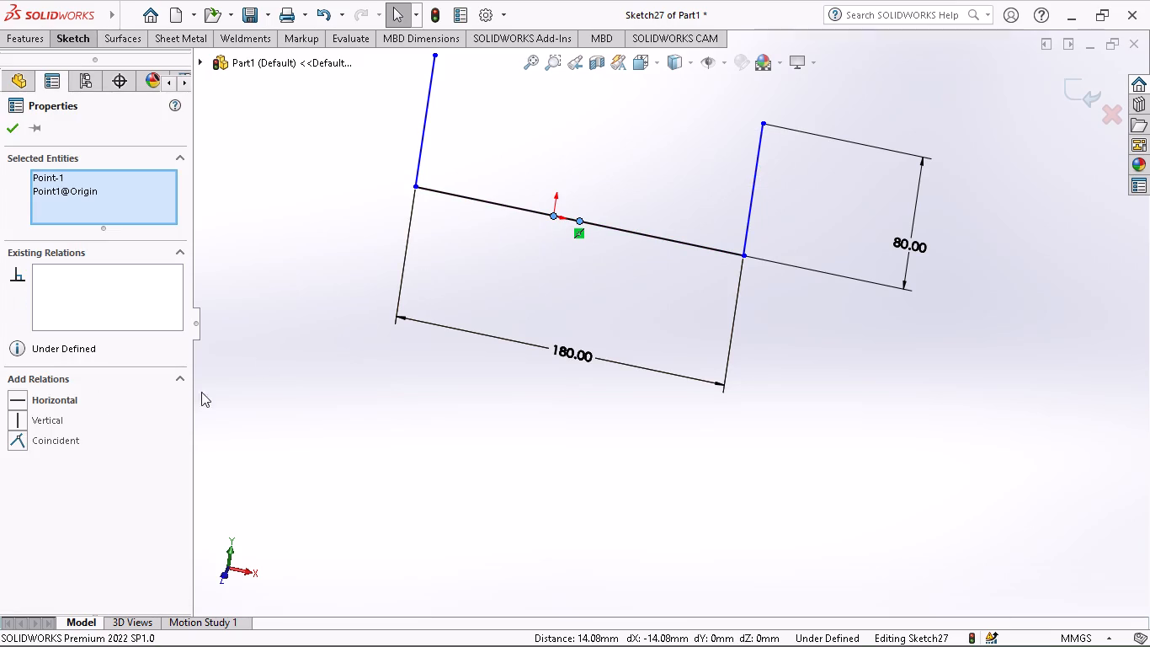
pyautogui.click(51, 435)
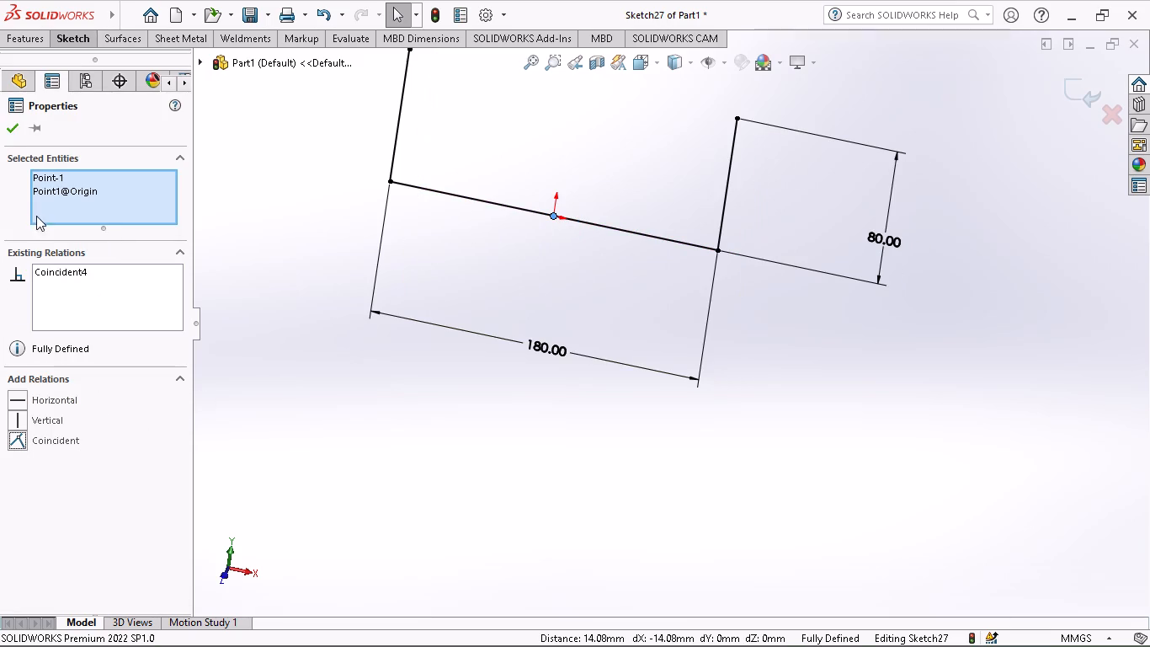
pyautogui.click(10, 136)
# Start a sheet metal base flange from the U profile and set its blind Direction 1 depth to 75 mm.
pyautogui.moveTo(506, 187); pyautogui.dragTo(476, 231, button='middle')
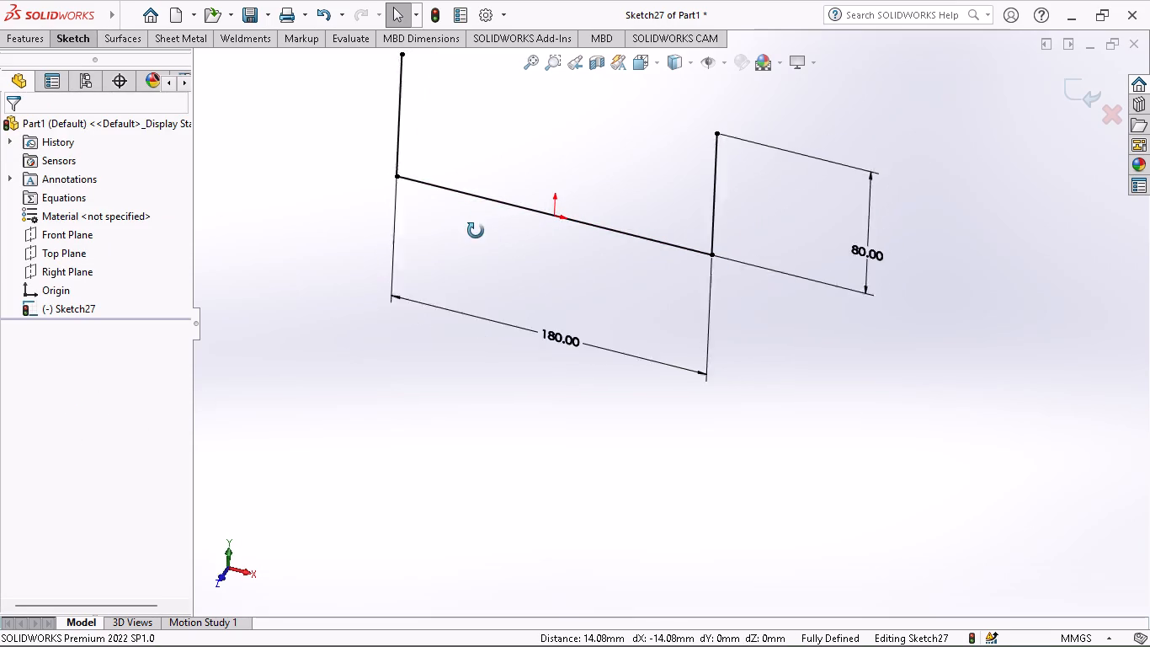
pyautogui.moveTo(476, 231); pyautogui.dragTo(485, 174, button='middle')
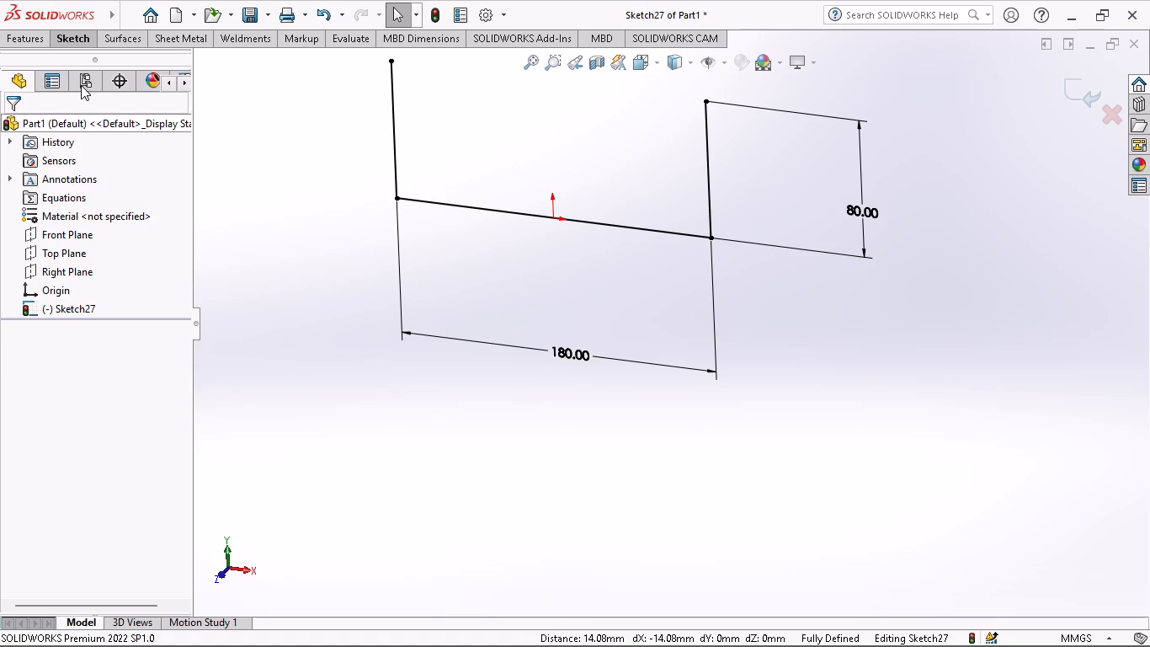
pyautogui.click(24, 45)
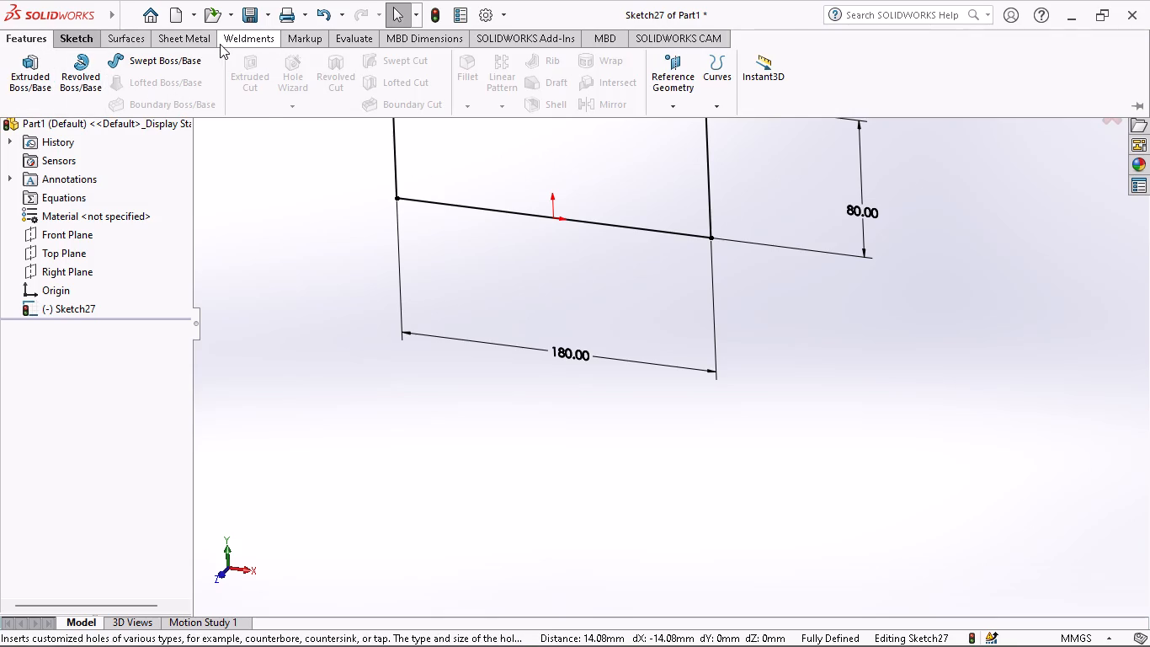
pyautogui.click(183, 44)
pyautogui.click(29, 88)
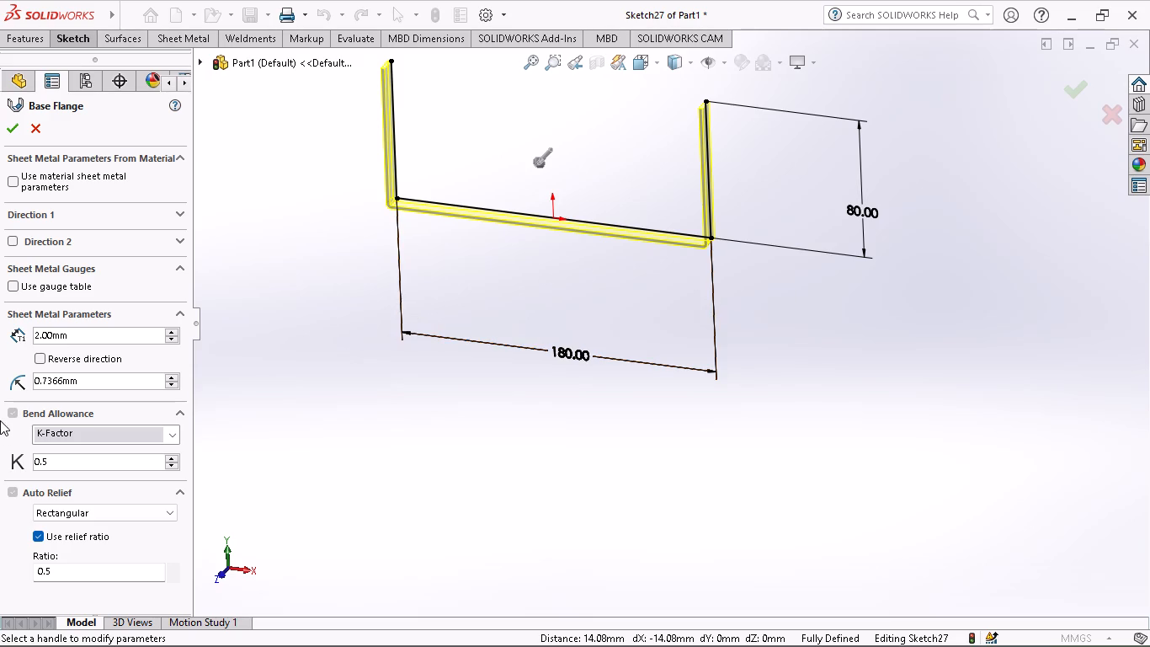
pyautogui.click(102, 217)
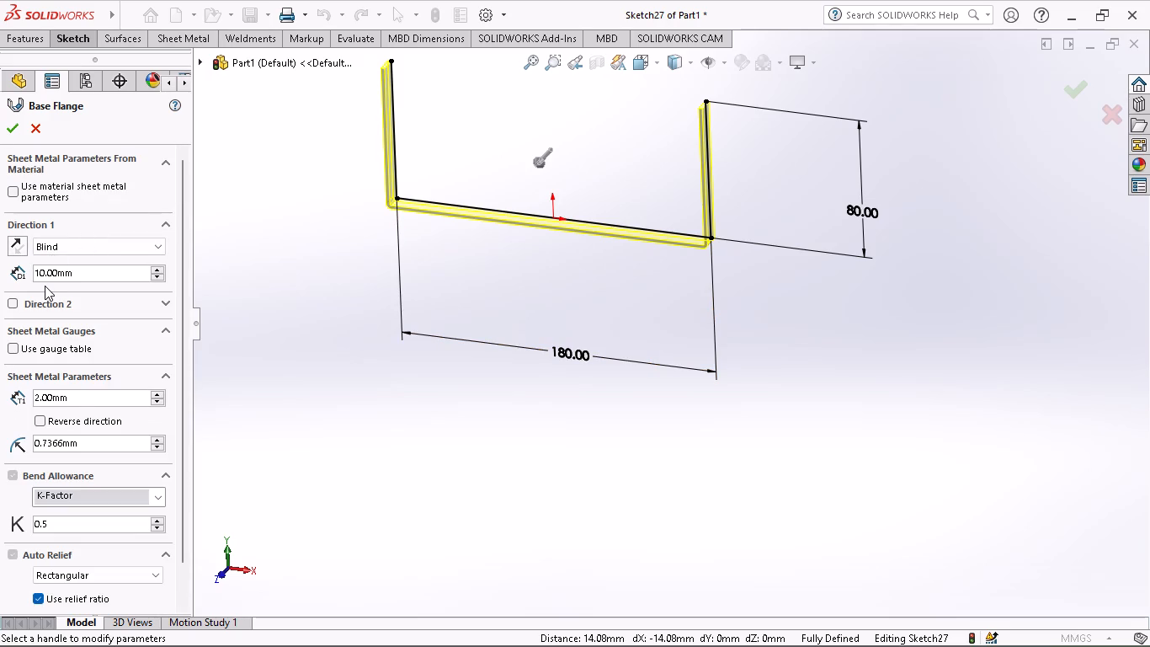
pyautogui.moveTo(90, 272); pyautogui.dragTo(0, 318)
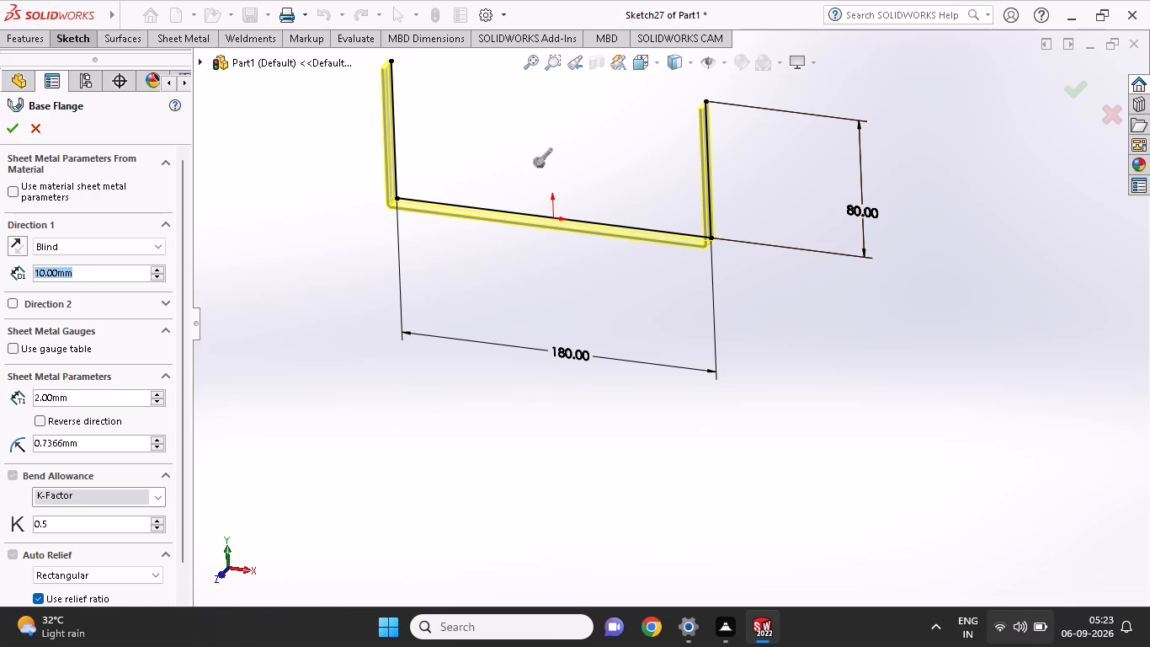
pyautogui.write('75')
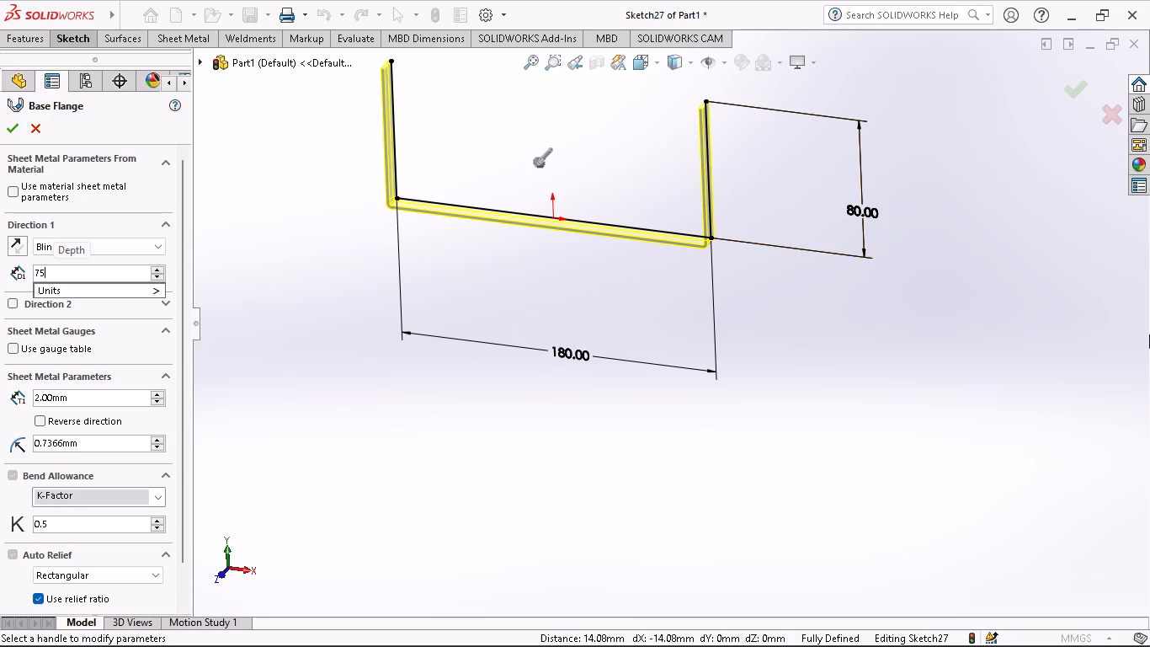
pyautogui.press('Return')
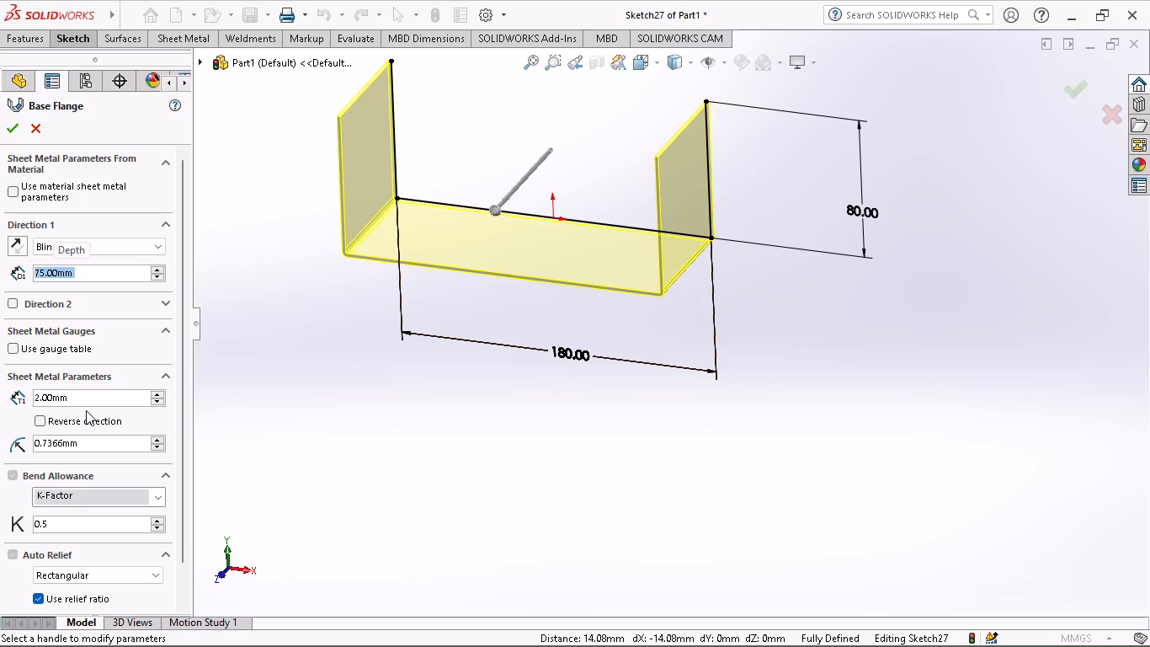
# Set the base flange's bend radius to 1 mm.
pyautogui.moveTo(82, 441); pyautogui.dragTo(37, 477)
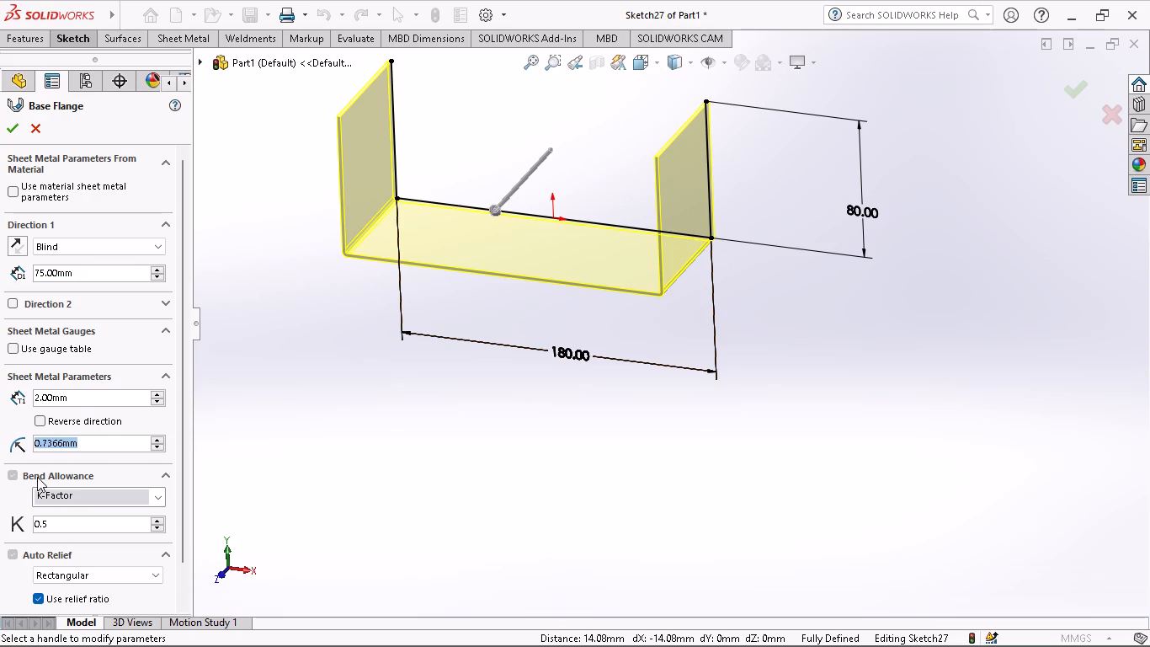
pyautogui.press('1')
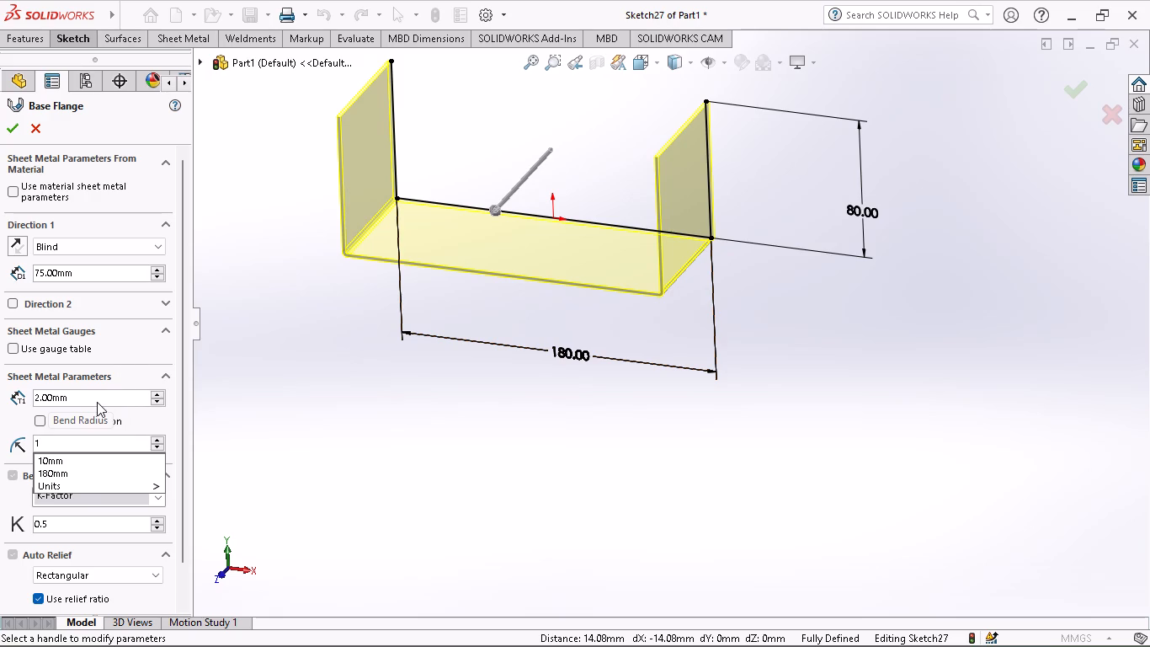
# Set the sheet thickness to 3 mm and finish the base flange.
pyautogui.moveTo(97, 402); pyautogui.dragTo(40, 410)
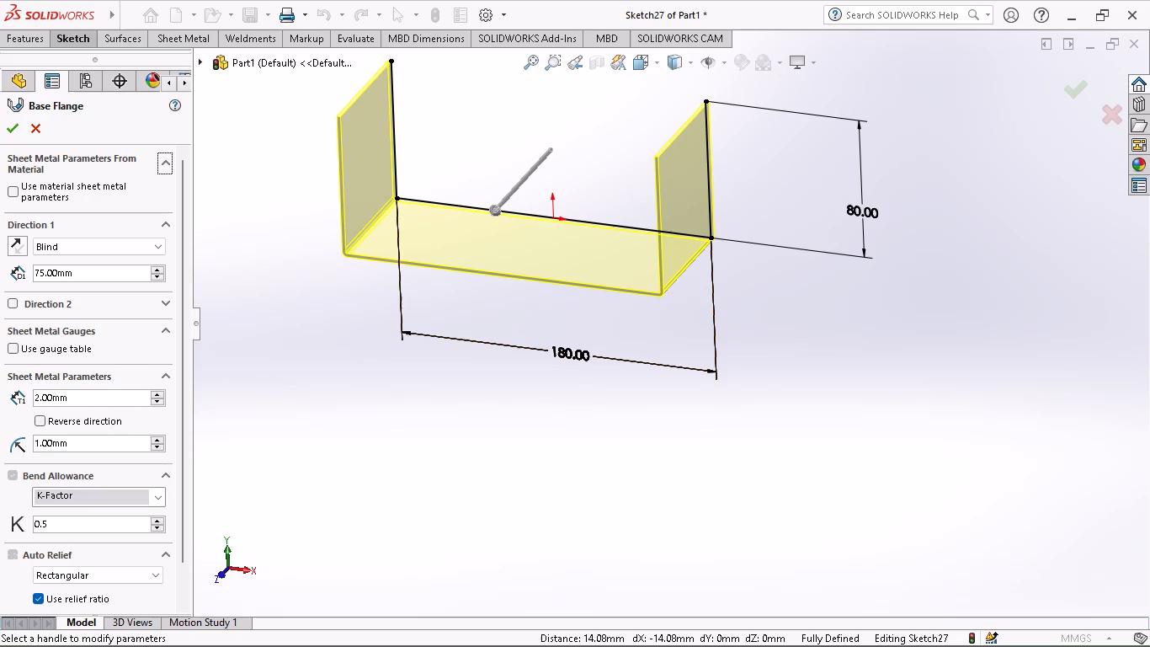
pyautogui.moveTo(70, 392); pyautogui.dragTo(24, 402)
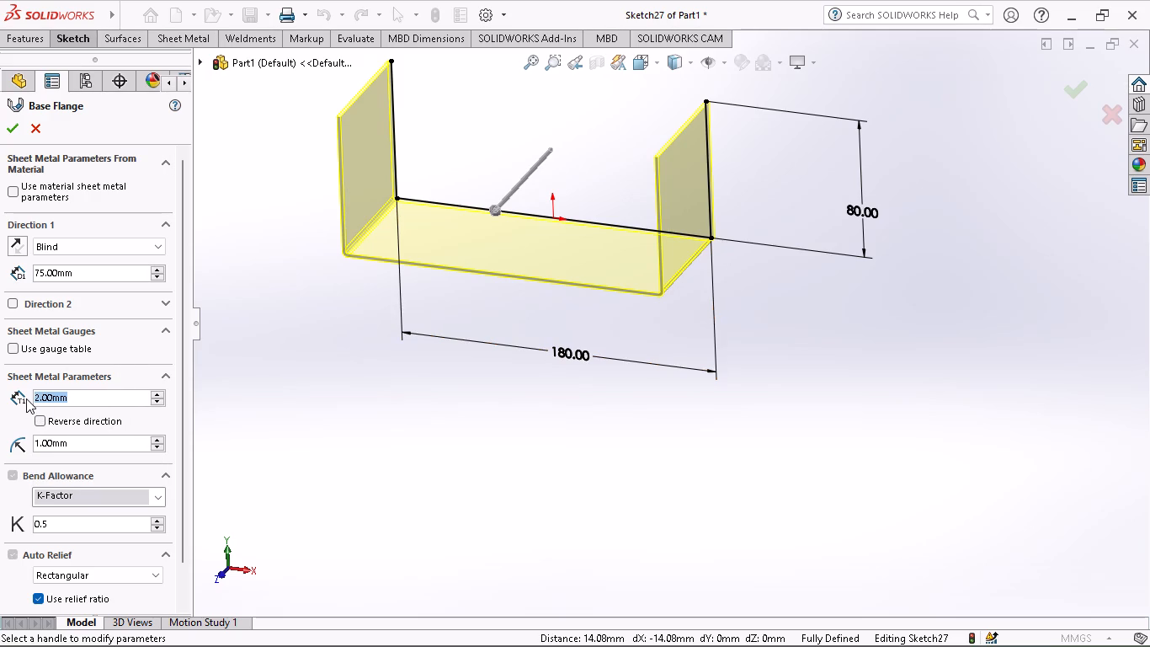
pyautogui.press('4')
pyautogui.press('BackSpace')
pyautogui.press('3')
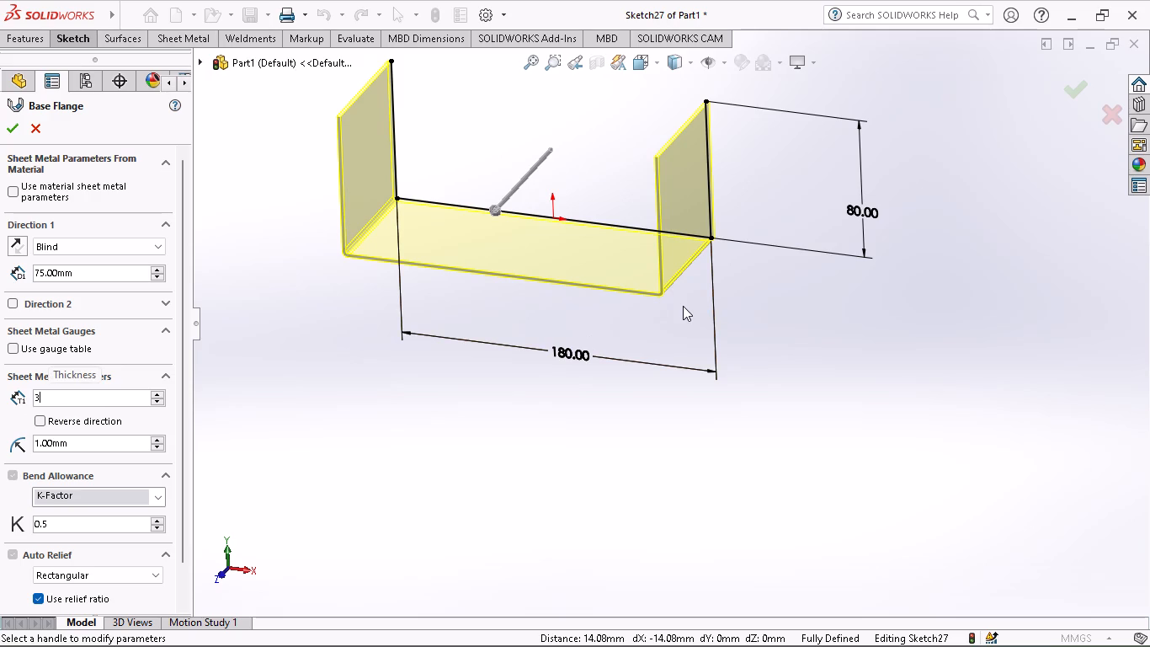
pyautogui.press('Return')
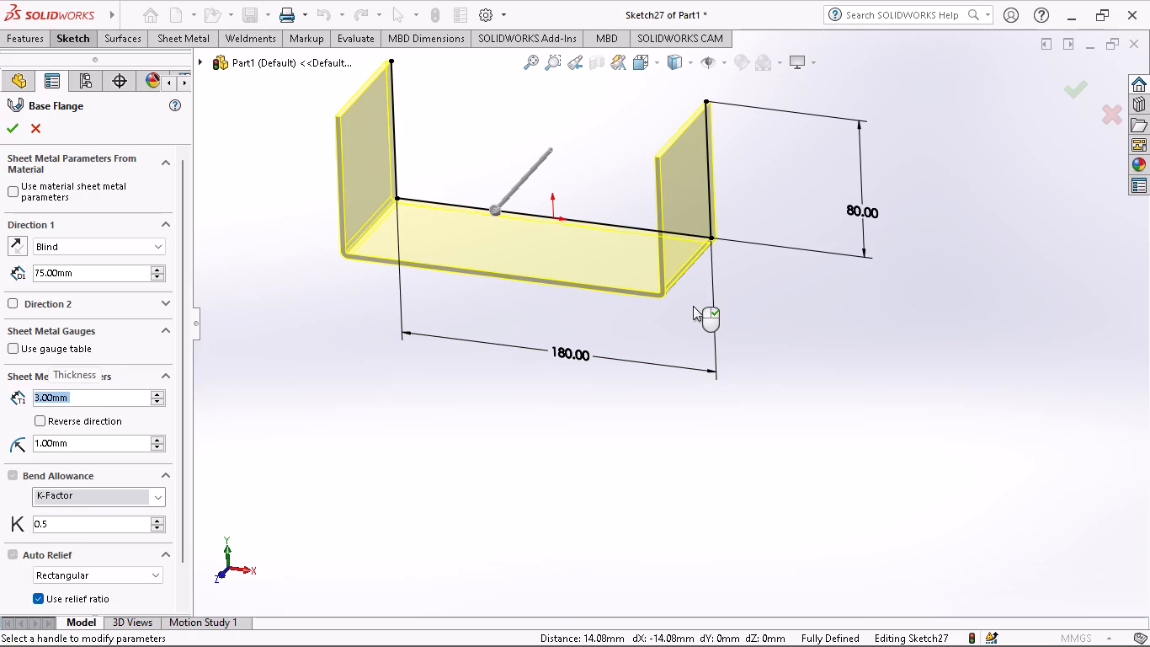
pyautogui.click(711, 364)
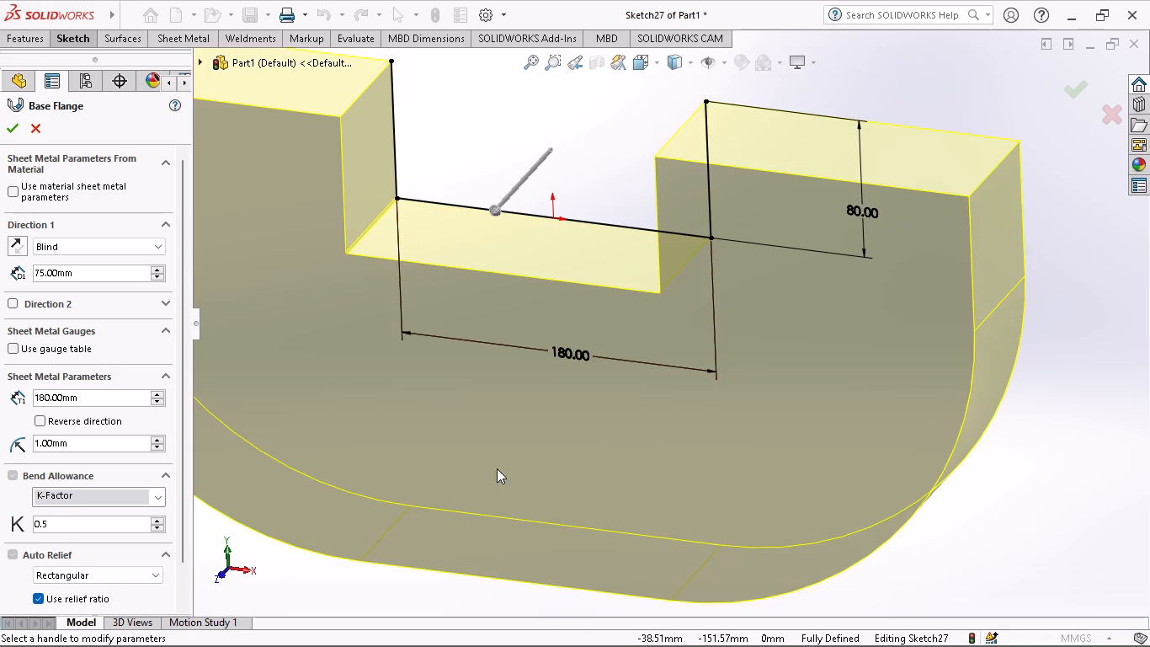
pyautogui.moveTo(87, 405); pyautogui.dragTo(0, 418)
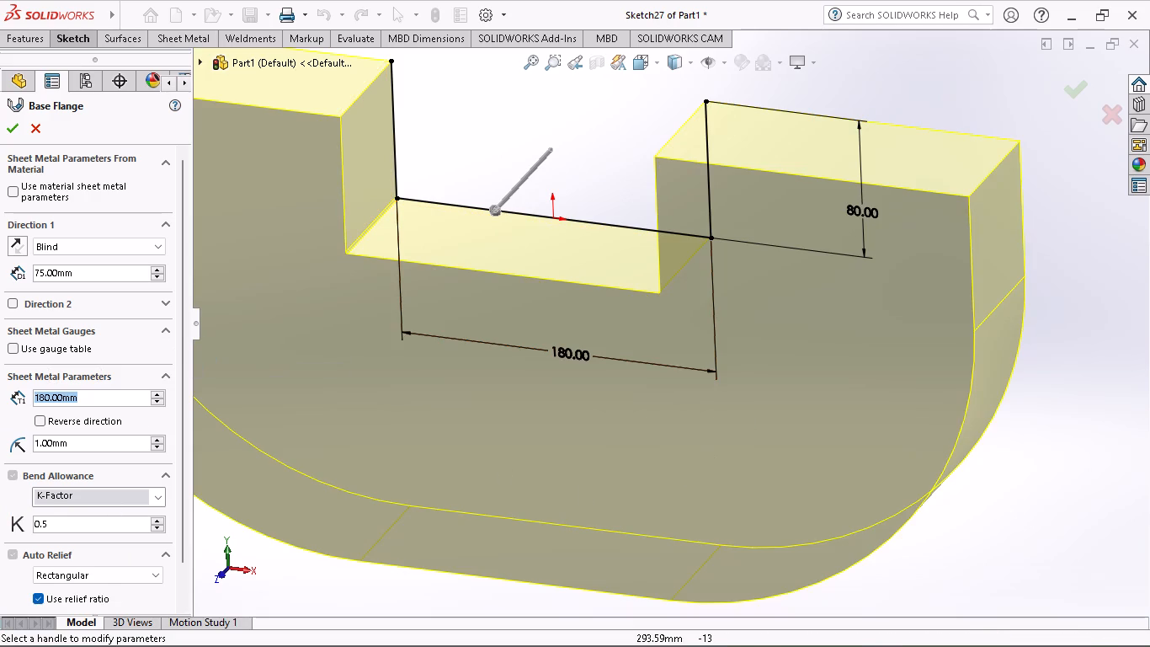
pyautogui.press('3')
pyautogui.press('Return')
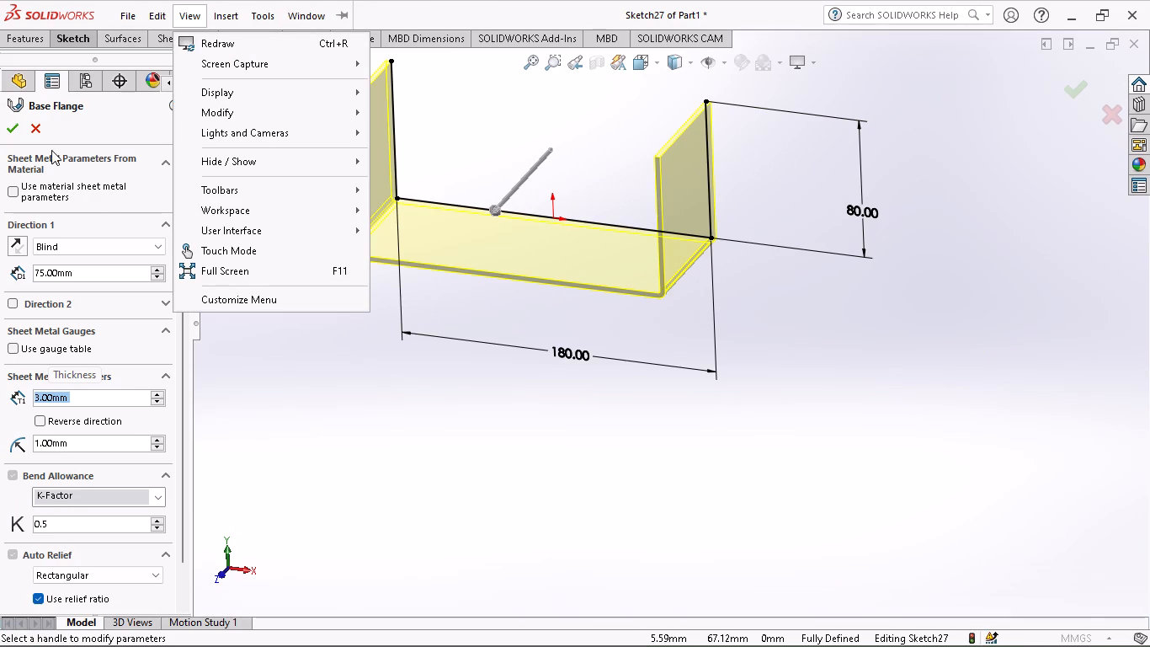
pyautogui.click(13, 135)
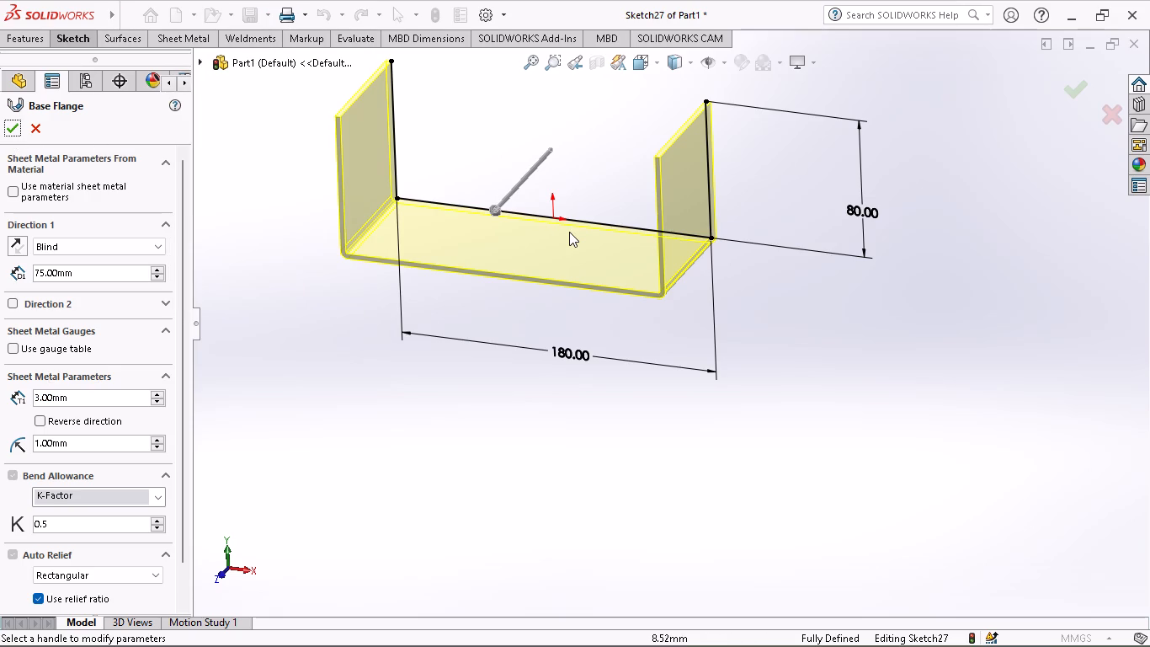
pyautogui.click(8, 124)
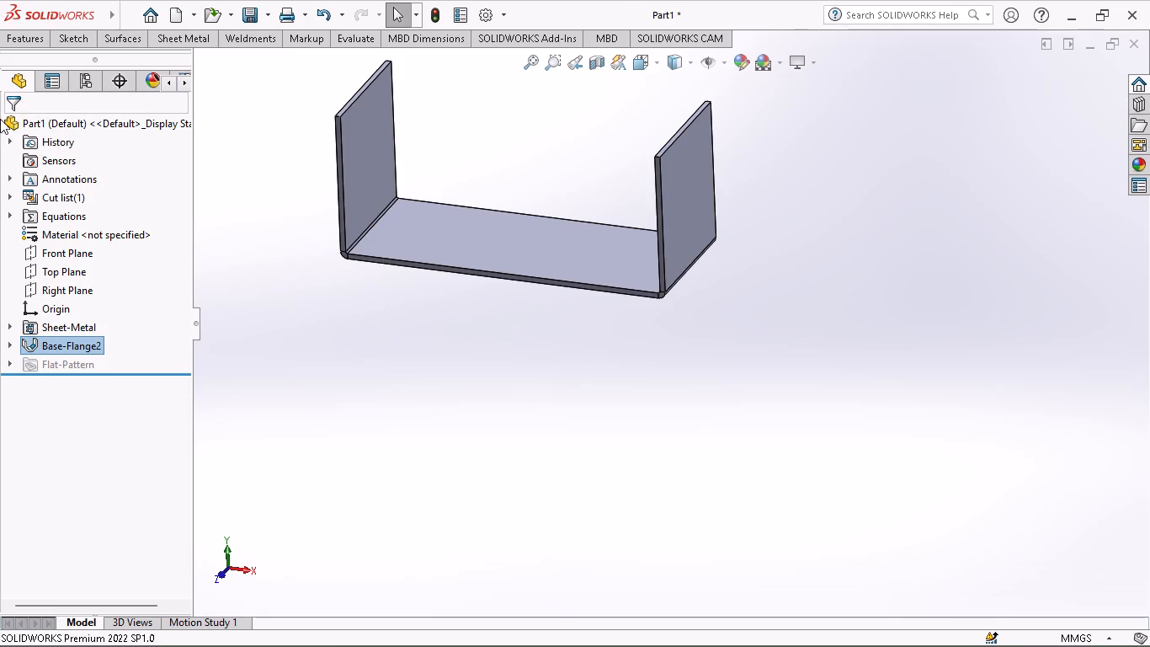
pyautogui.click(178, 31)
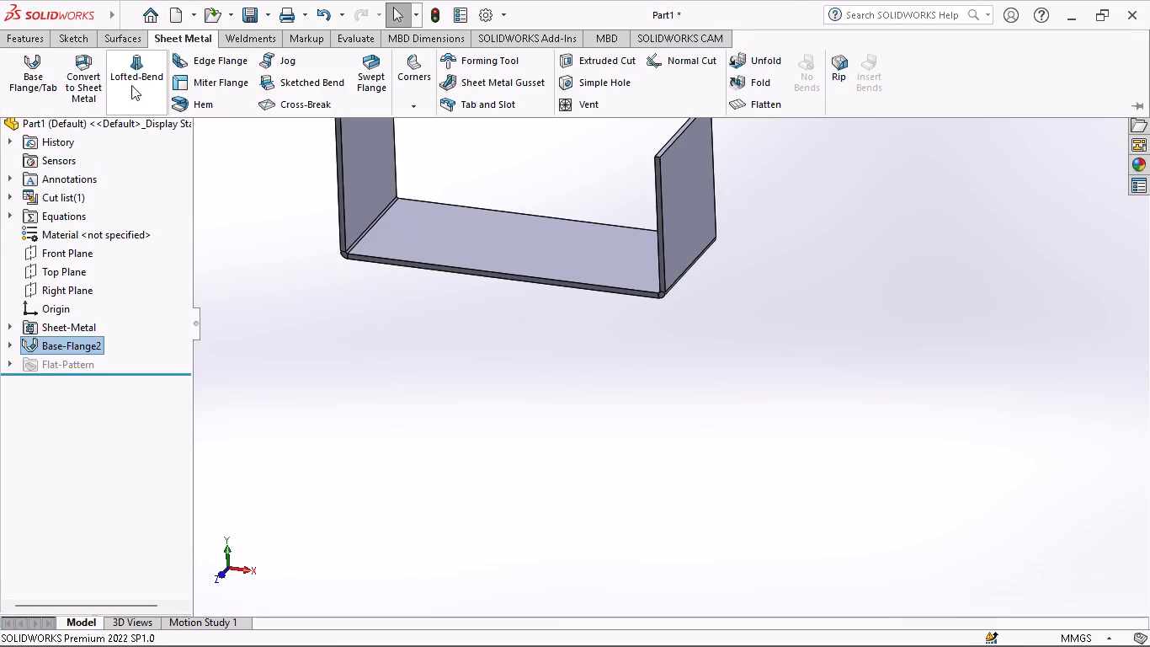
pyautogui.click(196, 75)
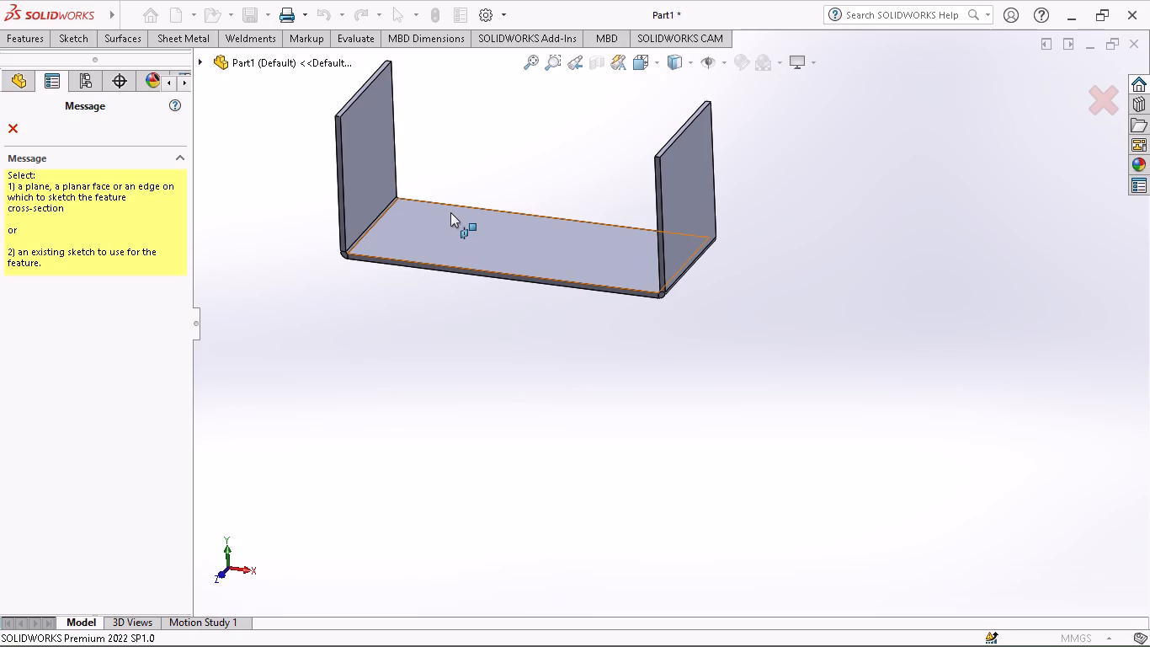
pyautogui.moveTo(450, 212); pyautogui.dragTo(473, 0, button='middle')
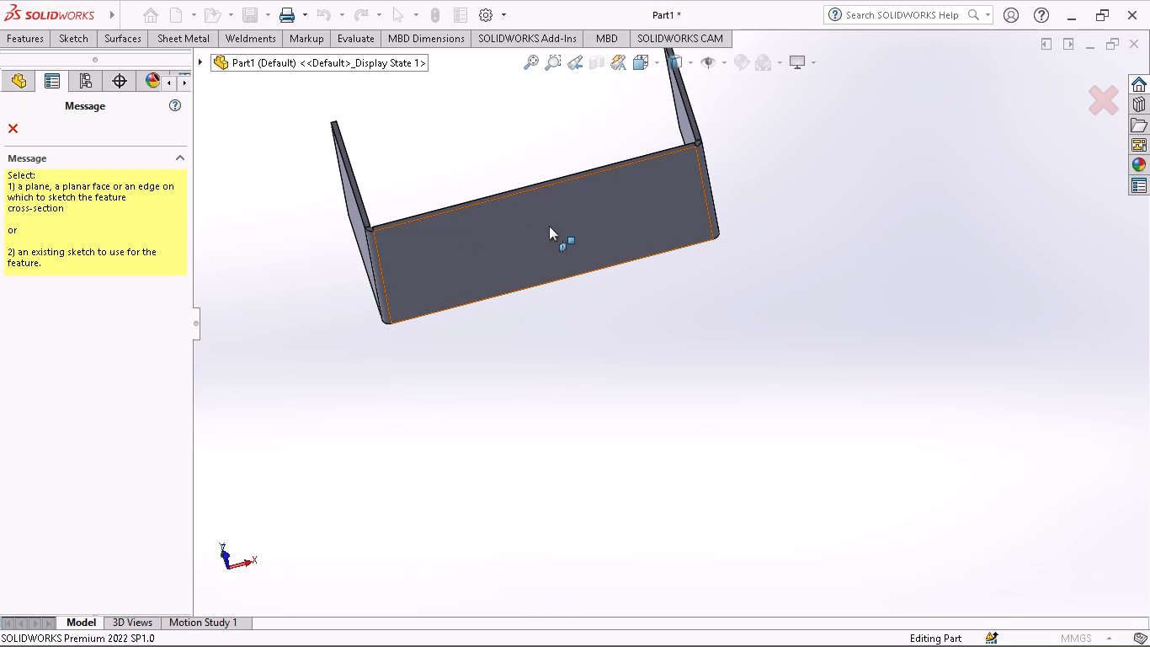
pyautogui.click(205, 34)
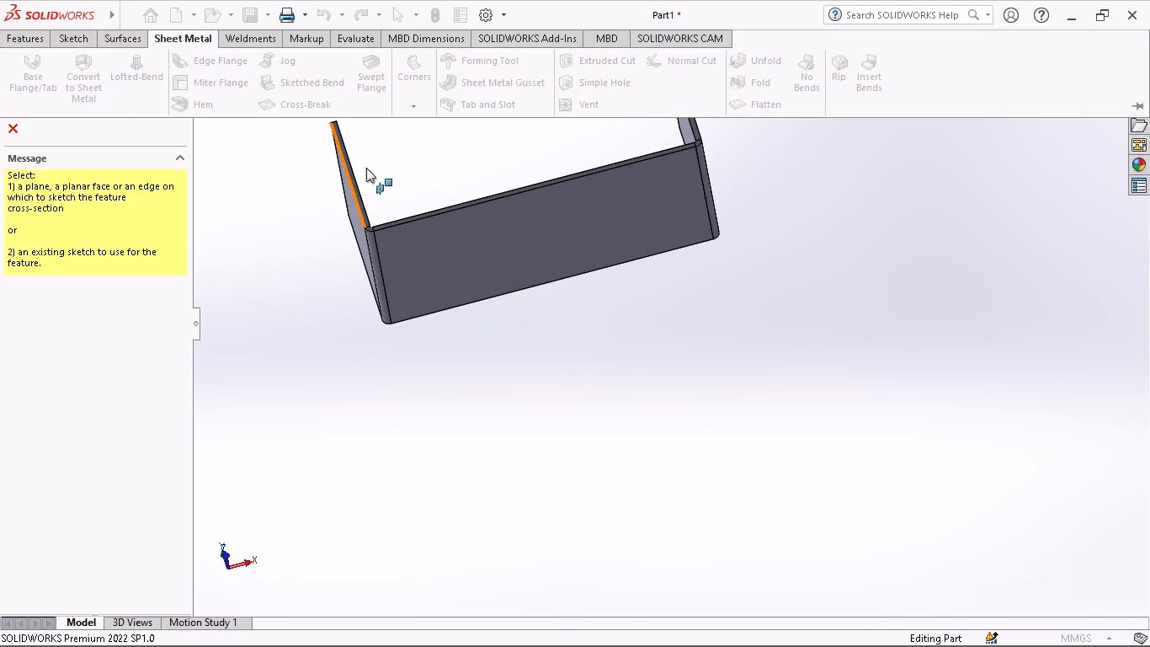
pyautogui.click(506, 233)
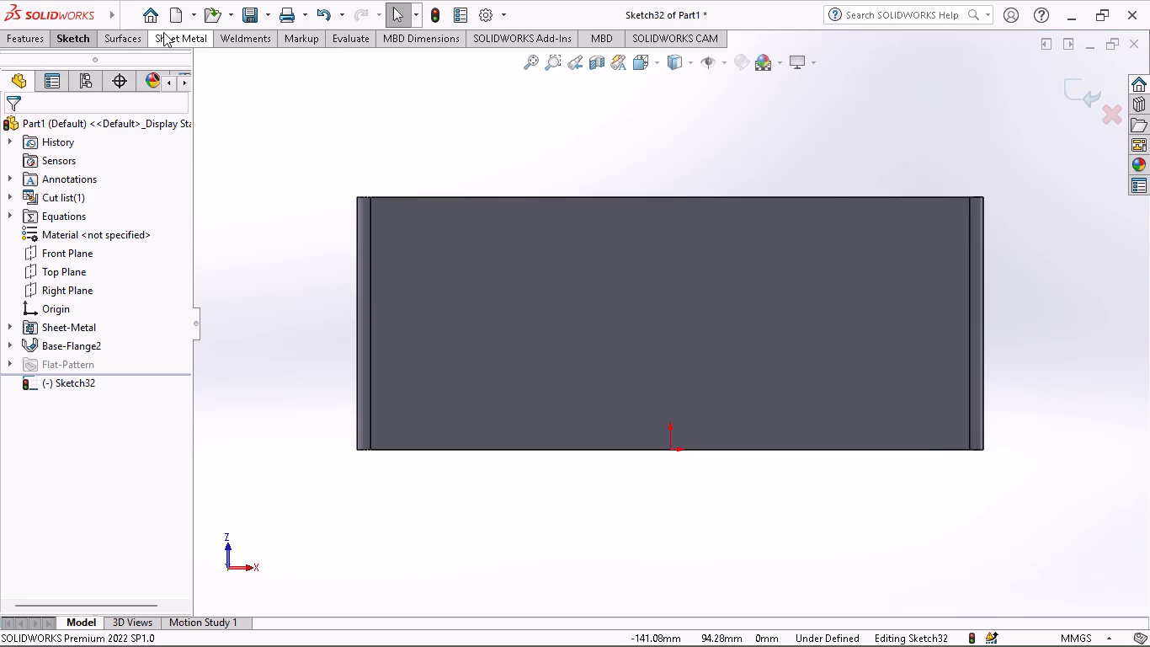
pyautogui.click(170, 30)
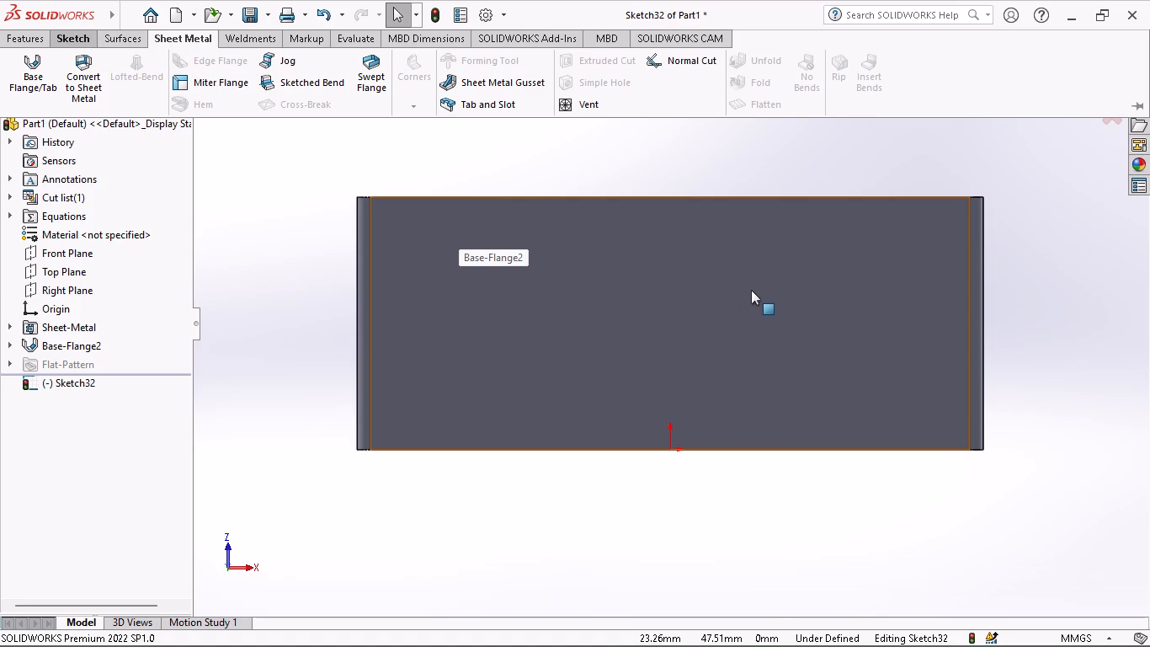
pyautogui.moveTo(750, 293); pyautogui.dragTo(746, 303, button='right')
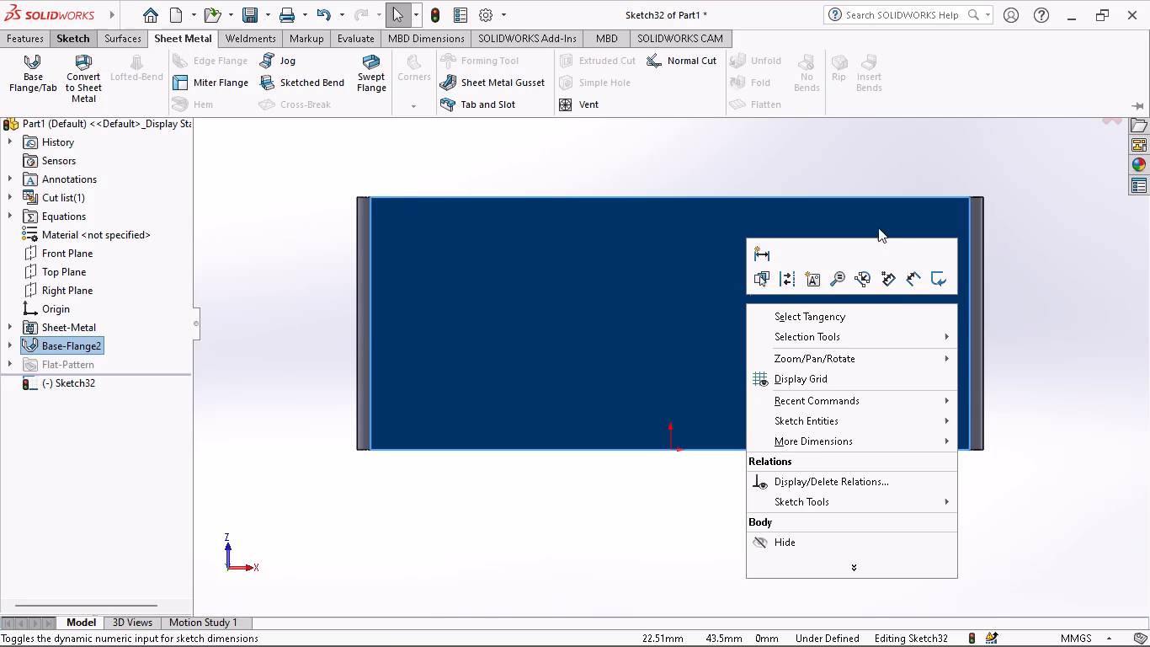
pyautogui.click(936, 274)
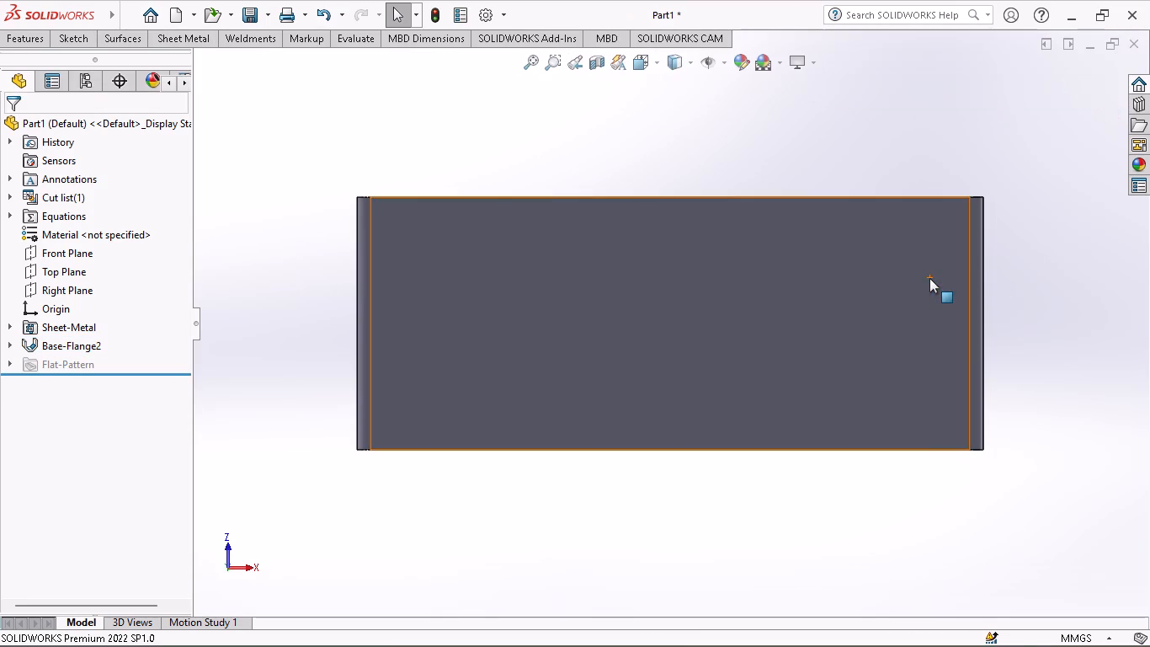
# Start a miter flange and open its profile sketch on the thin top face of the U bracket's left upright wall.
pyautogui.moveTo(929, 286); pyautogui.dragTo(891, 425, button='middle')
pyautogui.moveTo(785, 313); pyautogui.dragTo(752, 462, button='middle')
pyautogui.moveTo(663, 352); pyautogui.dragTo(621, 357, button='middle')
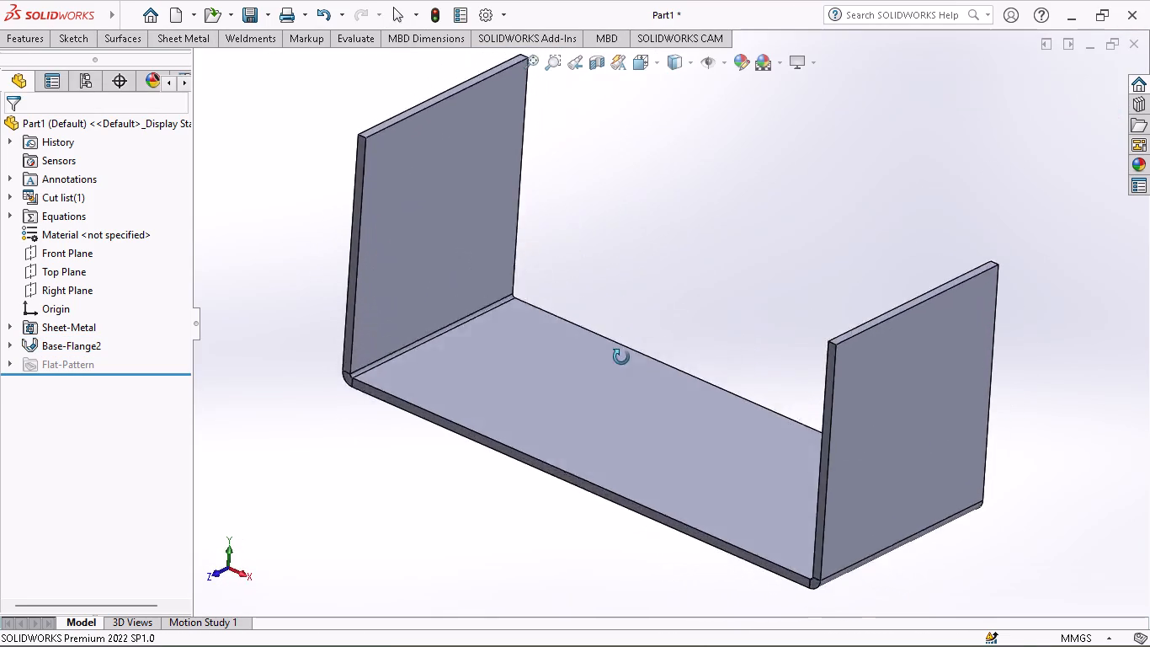
pyautogui.moveTo(621, 357); pyautogui.dragTo(638, 341, button='middle')
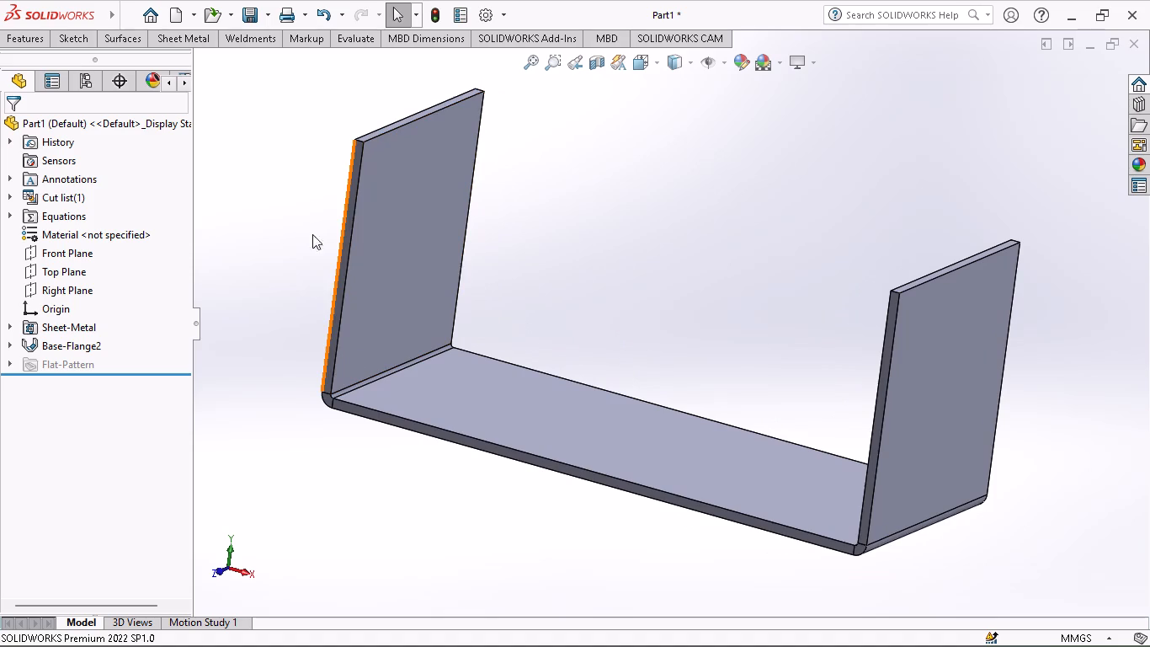
pyautogui.click(192, 45)
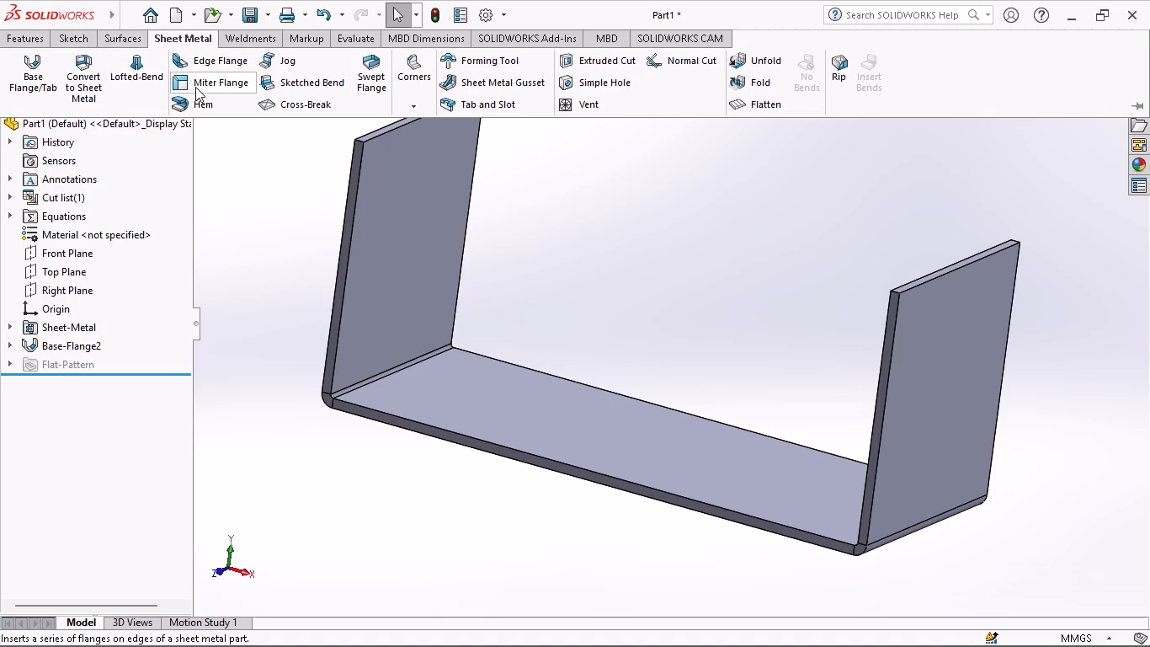
pyautogui.click(195, 87)
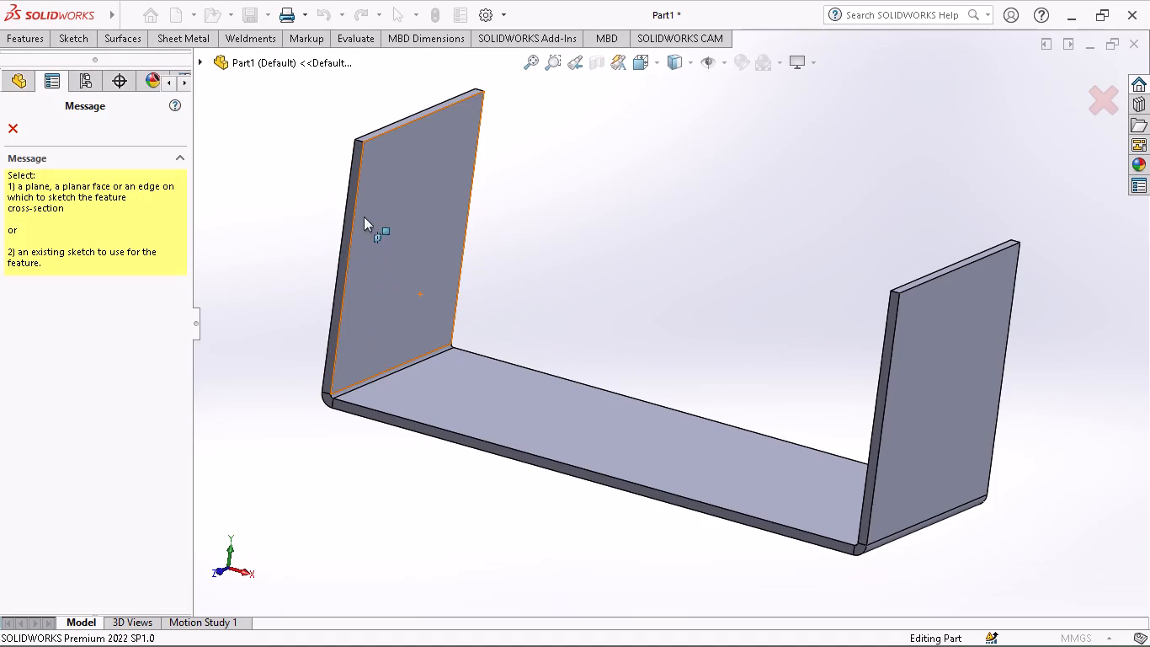
pyautogui.moveTo(391, 147); pyautogui.dragTo(403, 282, button='middle')
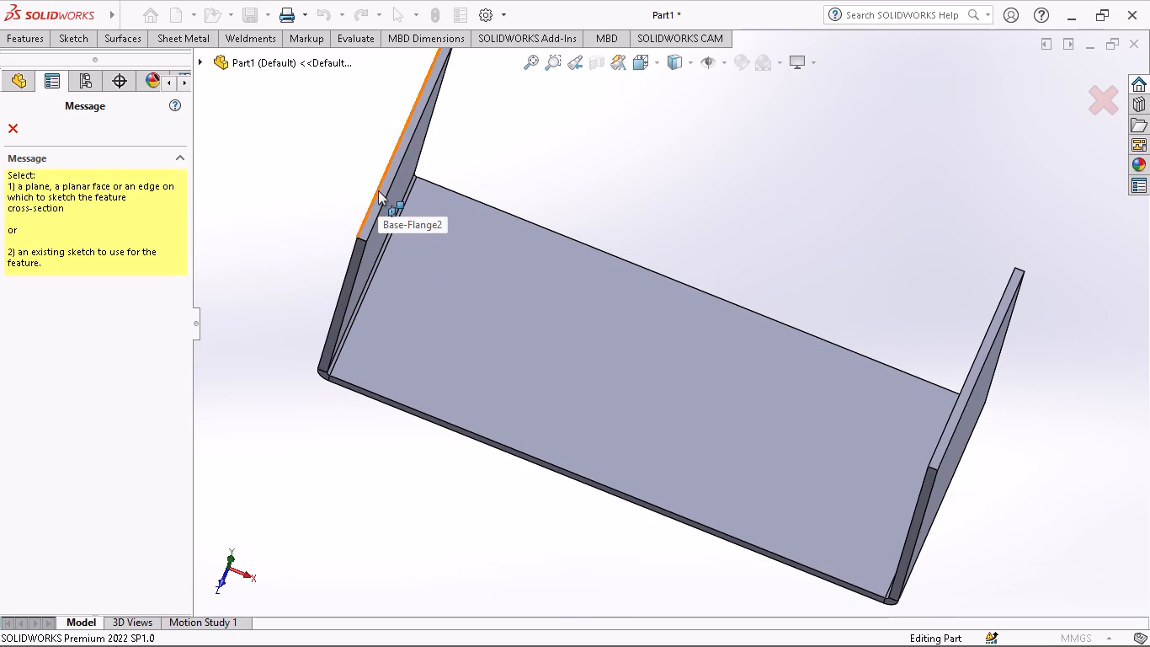
pyautogui.moveTo(394, 176); pyautogui.dragTo(372, 289, button='middle')
pyautogui.scroll(-1, 375, 258)
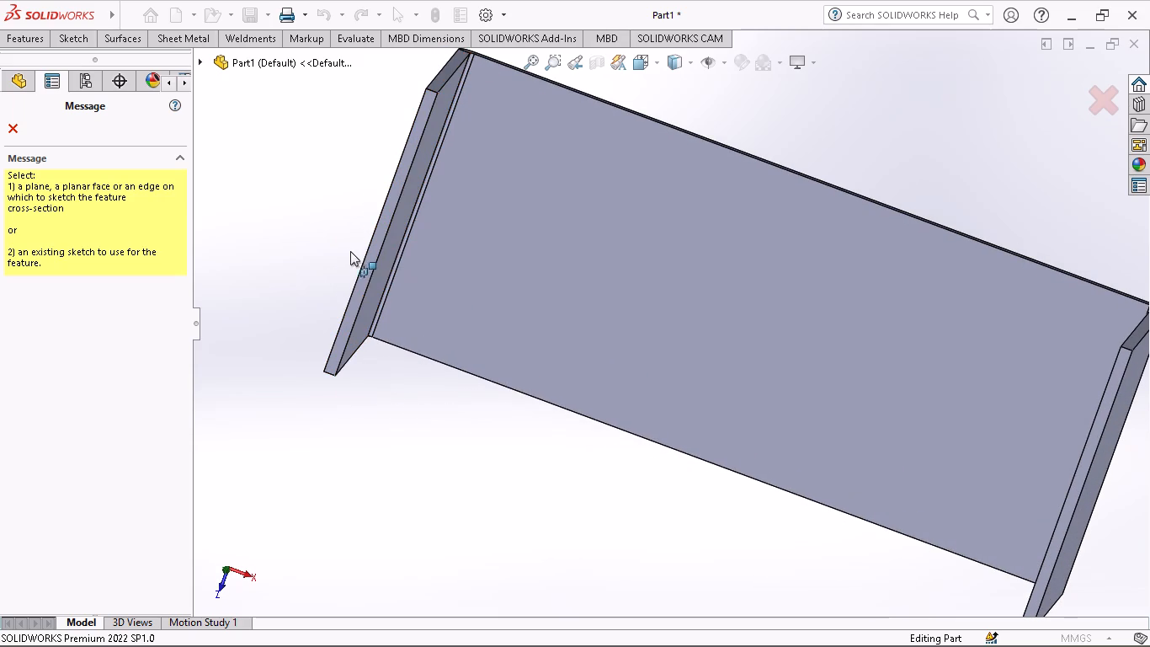
pyautogui.click(371, 261)
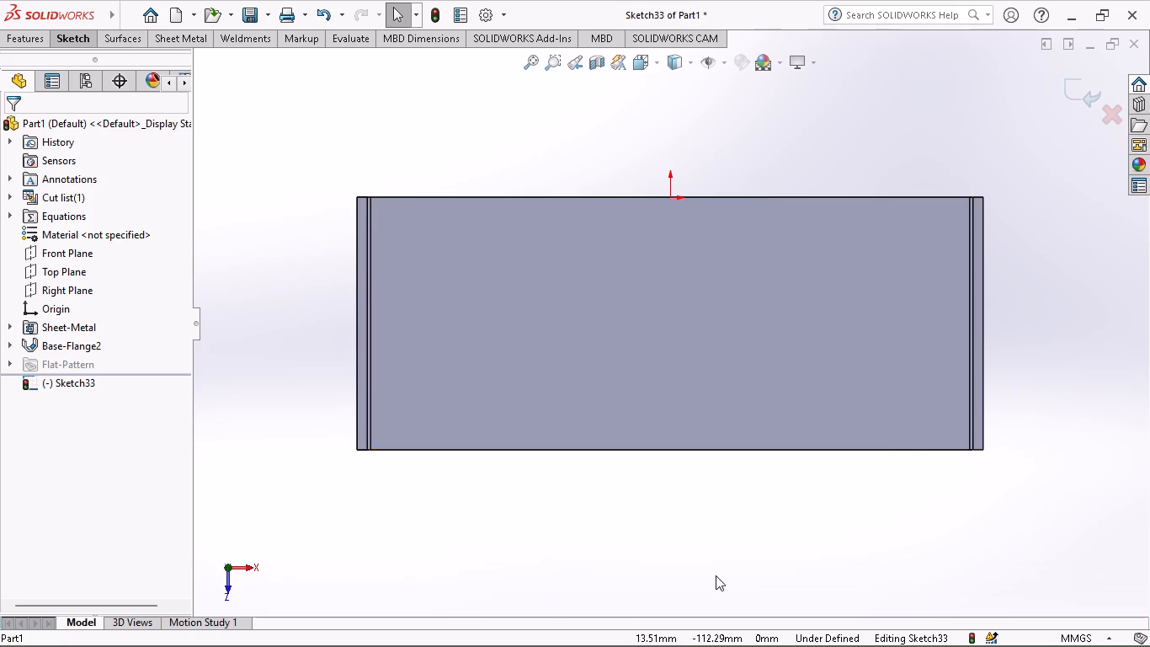
# Sketch a line about 44 mm long along the base's front edge from the left wall's inner corner, continued by a tangent arc of about 21.3 mm radius.
pyautogui.click(76, 32)
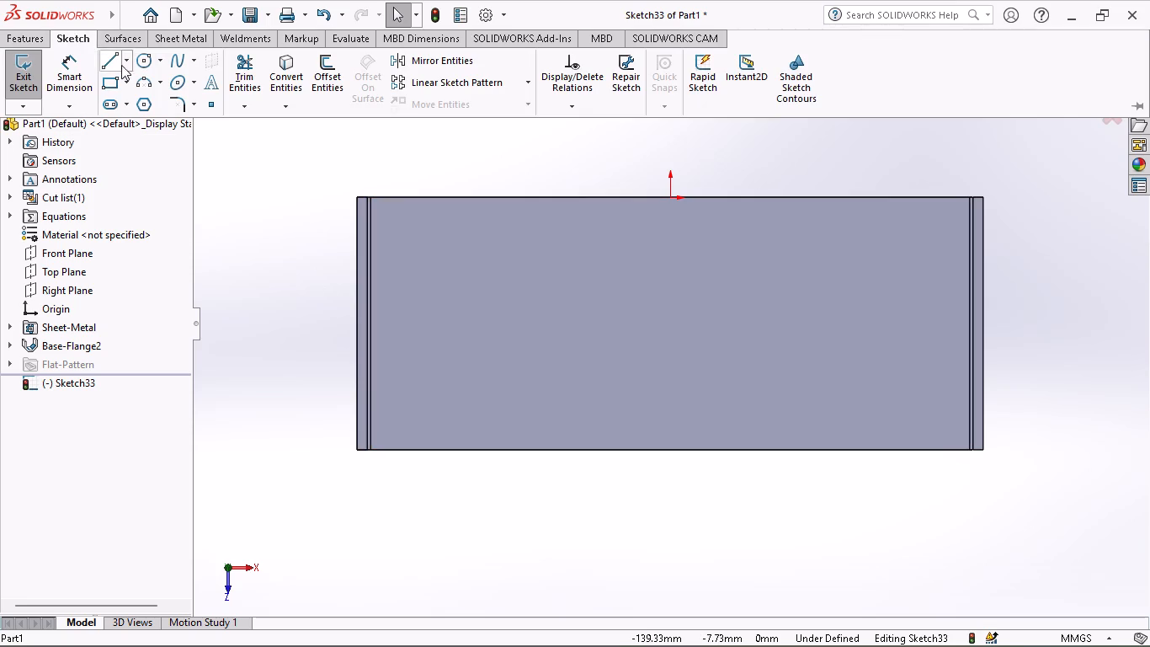
pyautogui.click(106, 59)
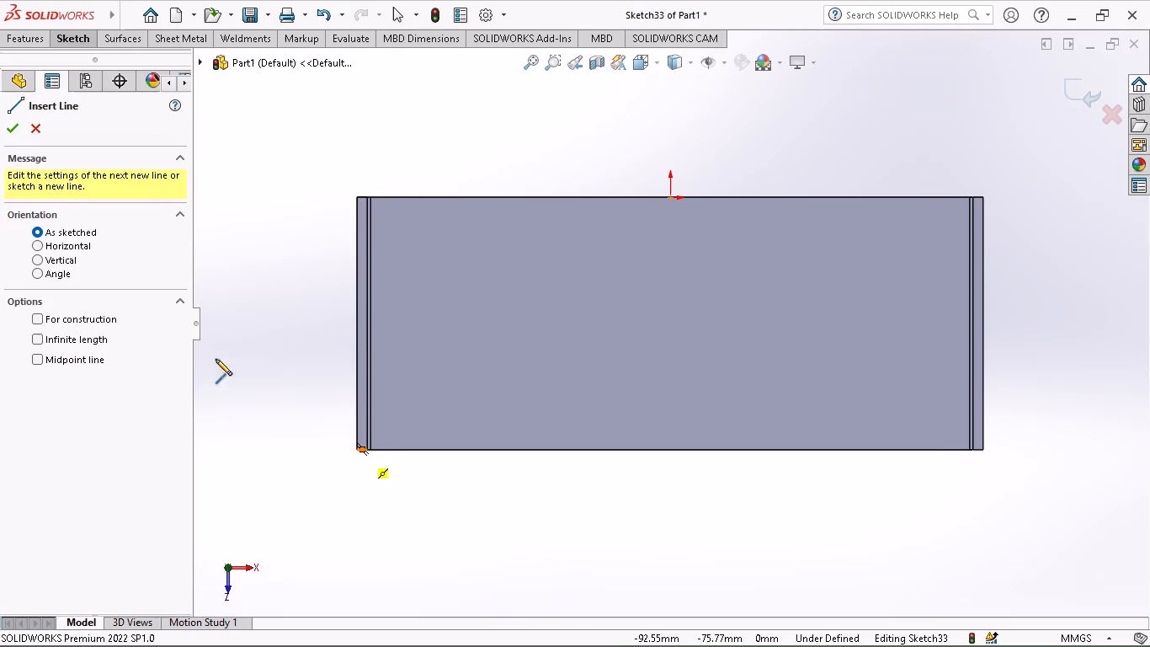
pyautogui.click(366, 451)
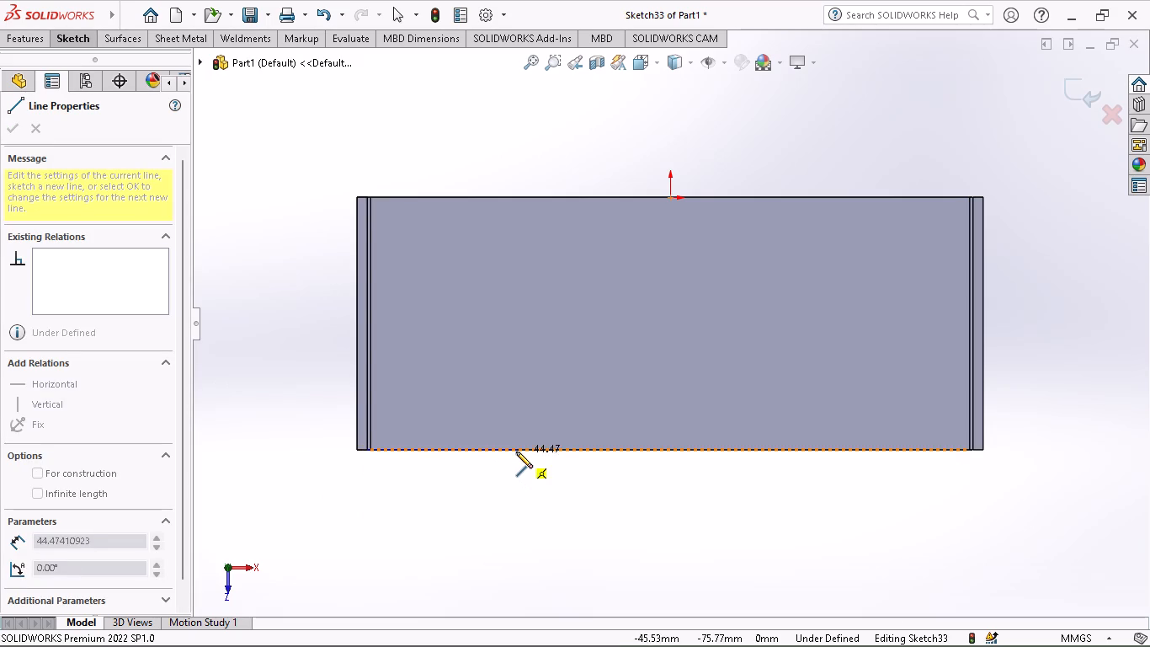
pyautogui.click(516, 452)
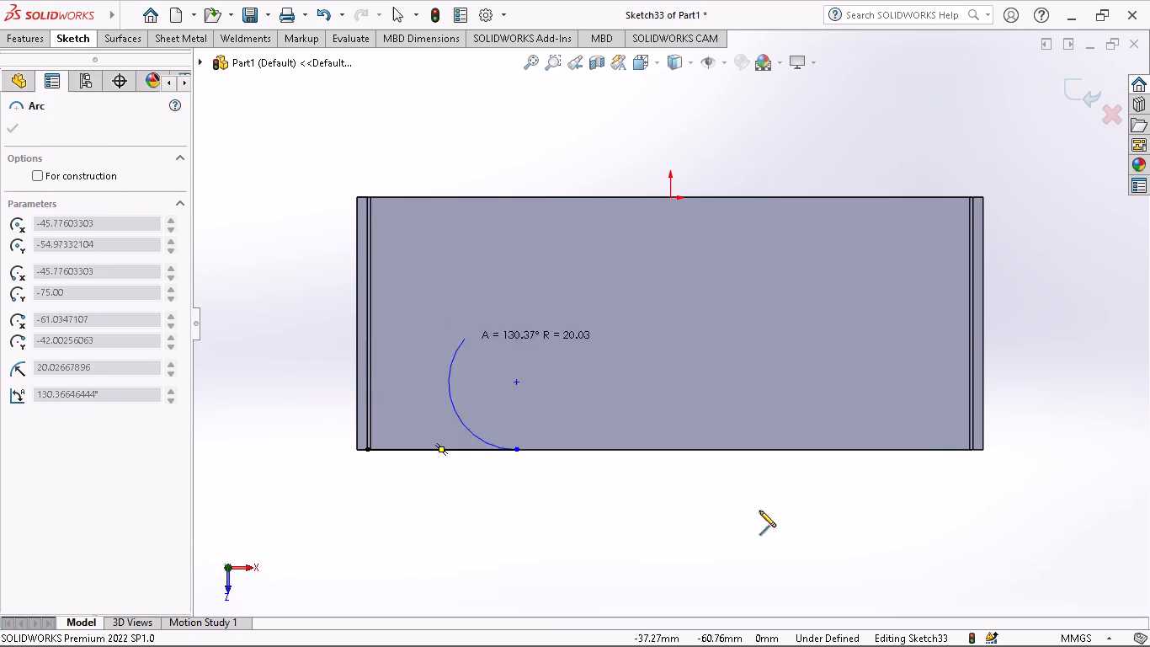
pyautogui.click(587, 511)
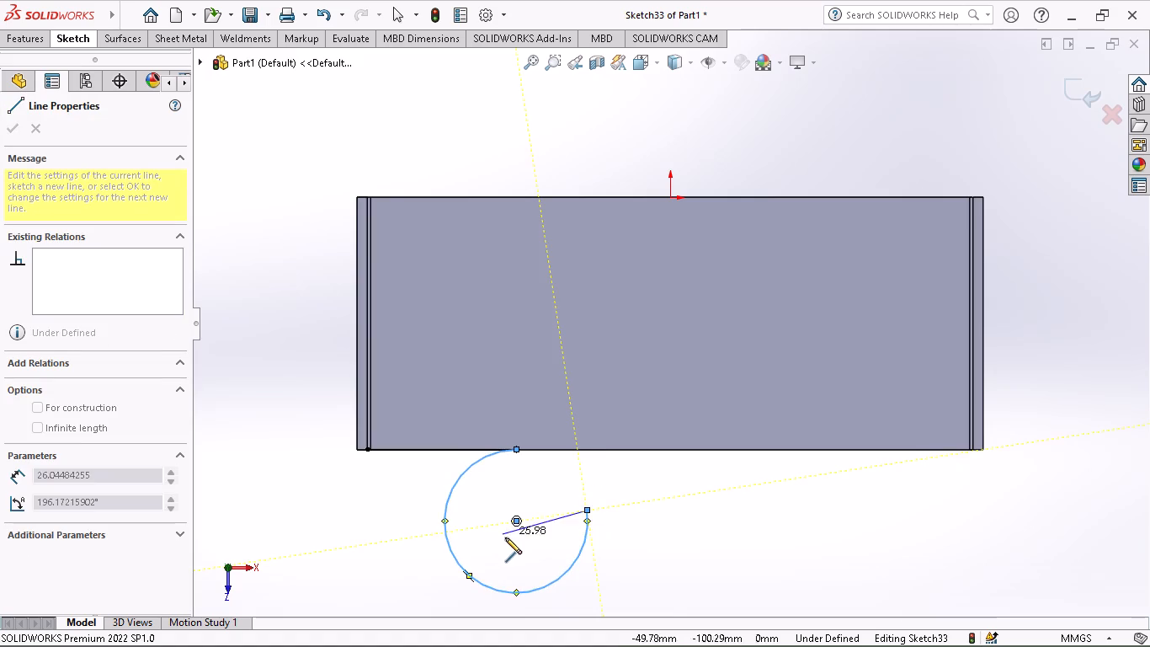
pyautogui.rightClick(574, 527)
pyautogui.click(597, 455)
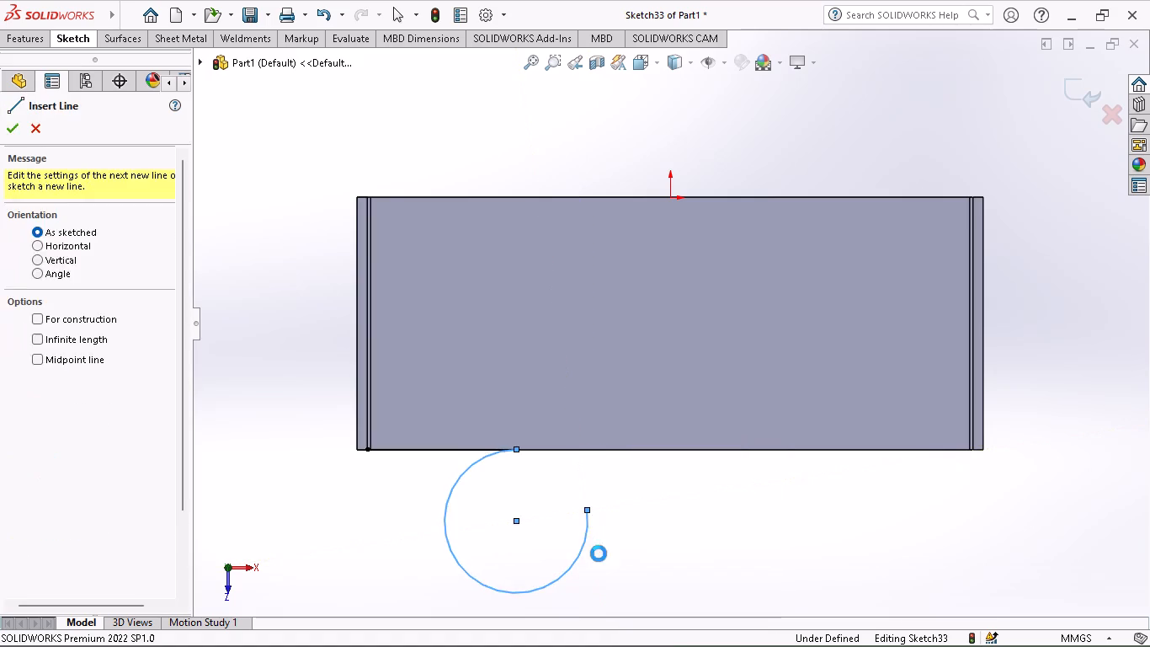
pyautogui.click(577, 548)
pyautogui.rightClick(577, 547)
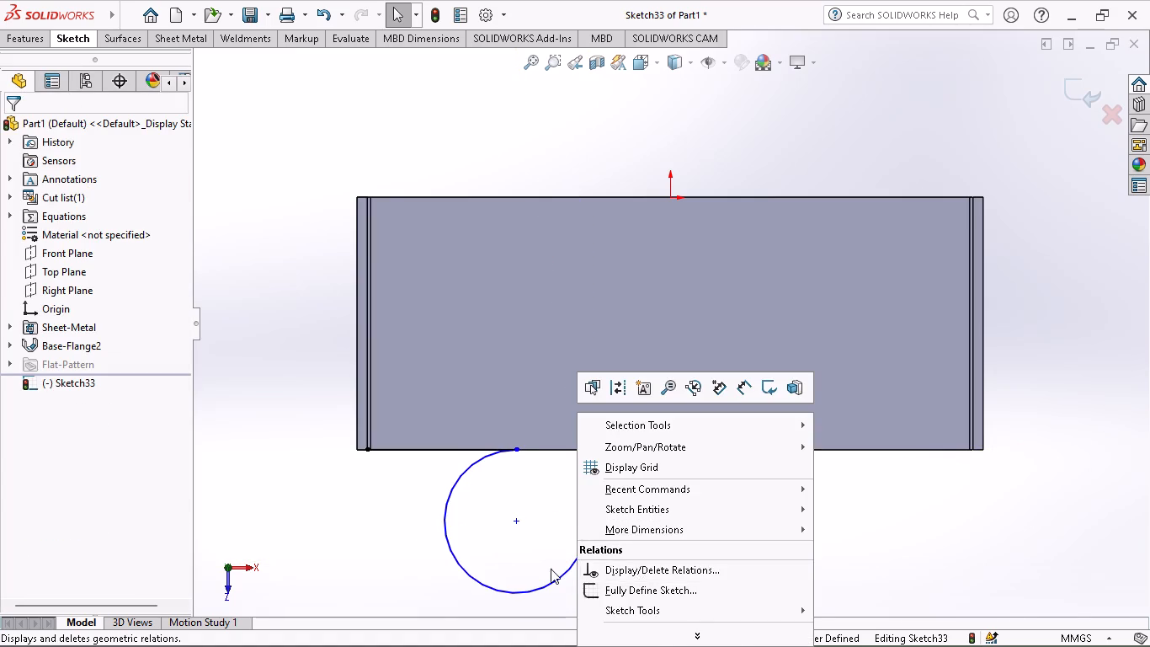
# Delete the tangent arc from the miter flange profile, keeping the straight line along the base's front edge.
pyautogui.click(537, 568)
pyautogui.click(541, 586)
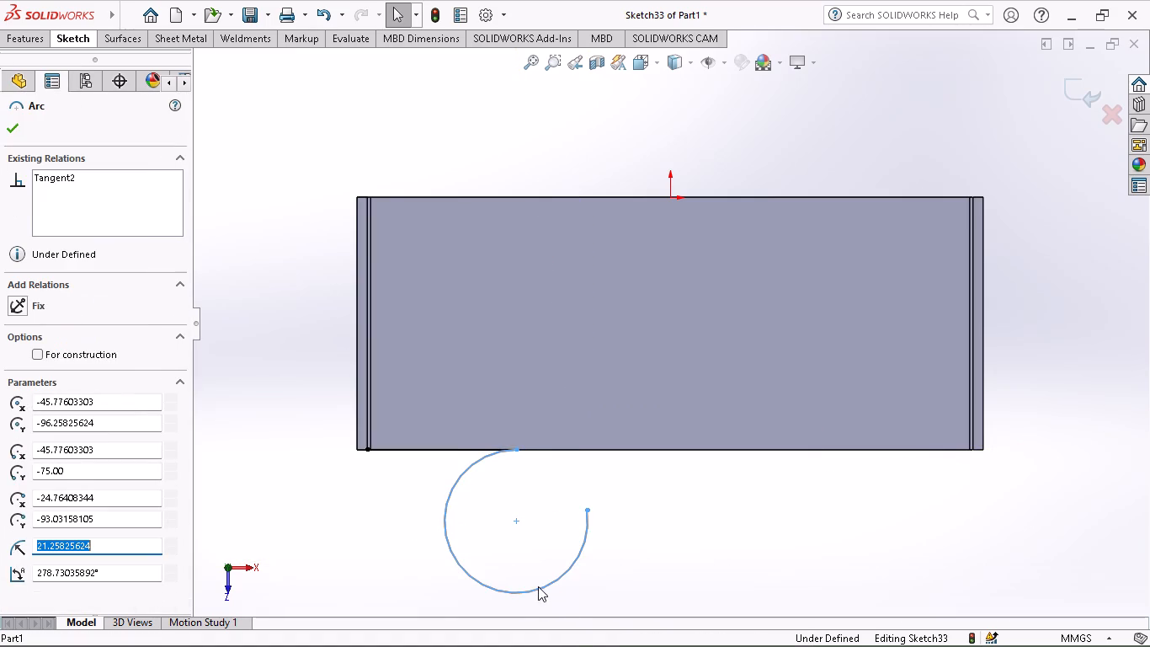
pyautogui.rightClick(538, 586)
pyautogui.click(565, 574)
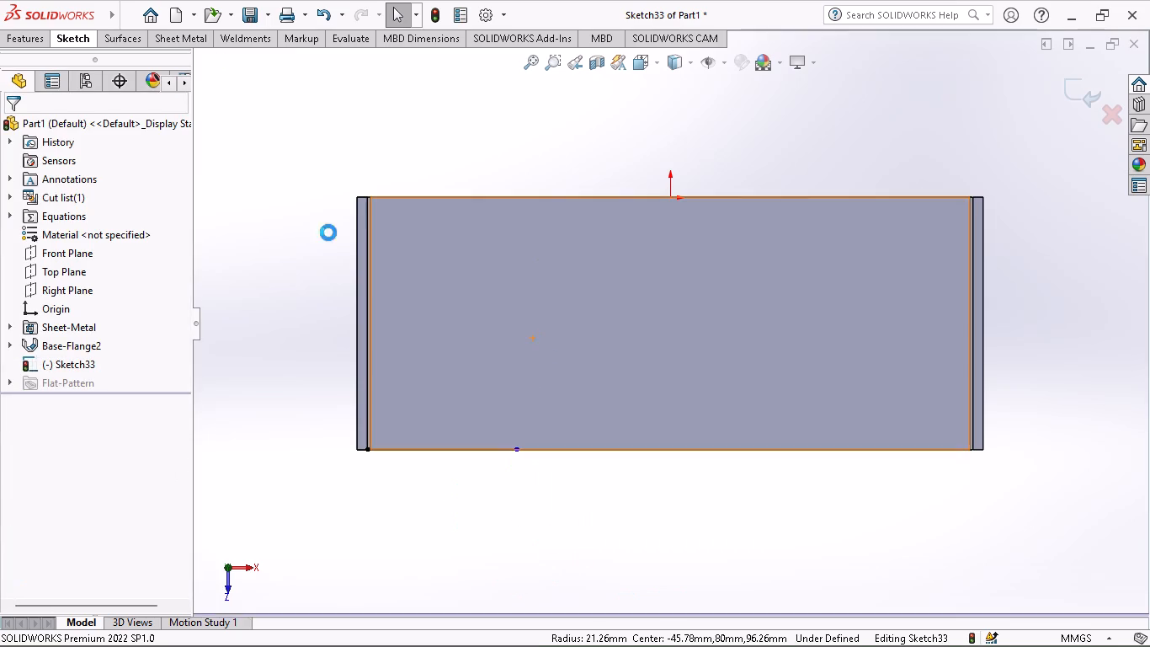
# Sketch a shallow three-point arc from the line's free end, curving outward from the bracket to about X -22.5, Y -92.1 mm.
pyautogui.click(85, 45)
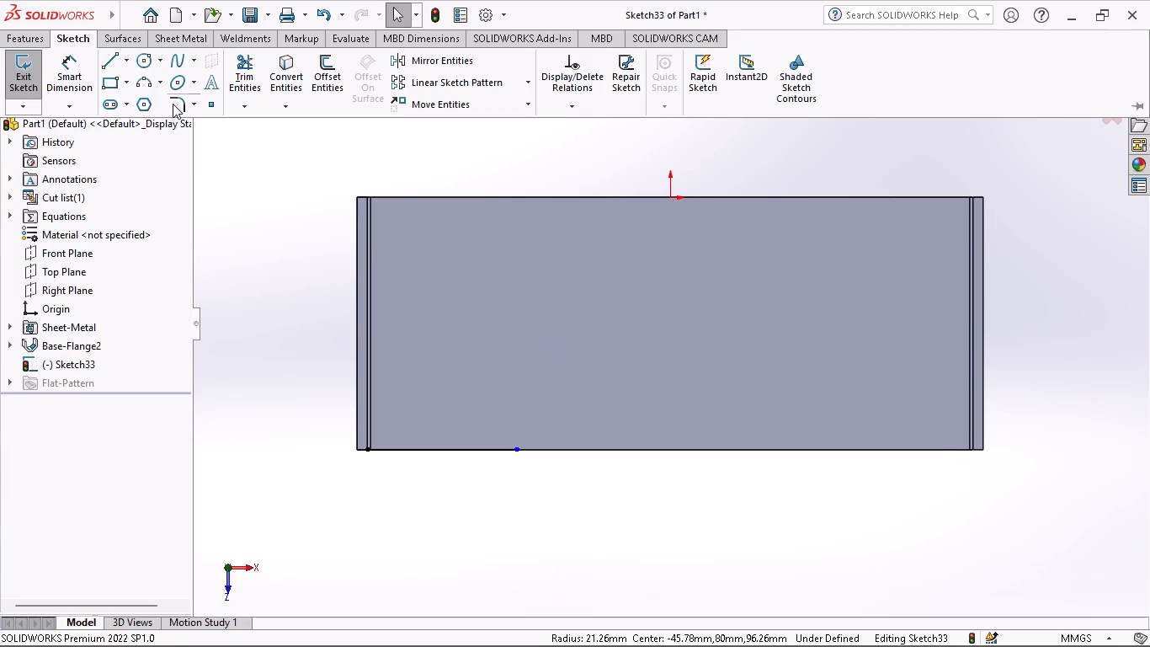
pyautogui.click(173, 104)
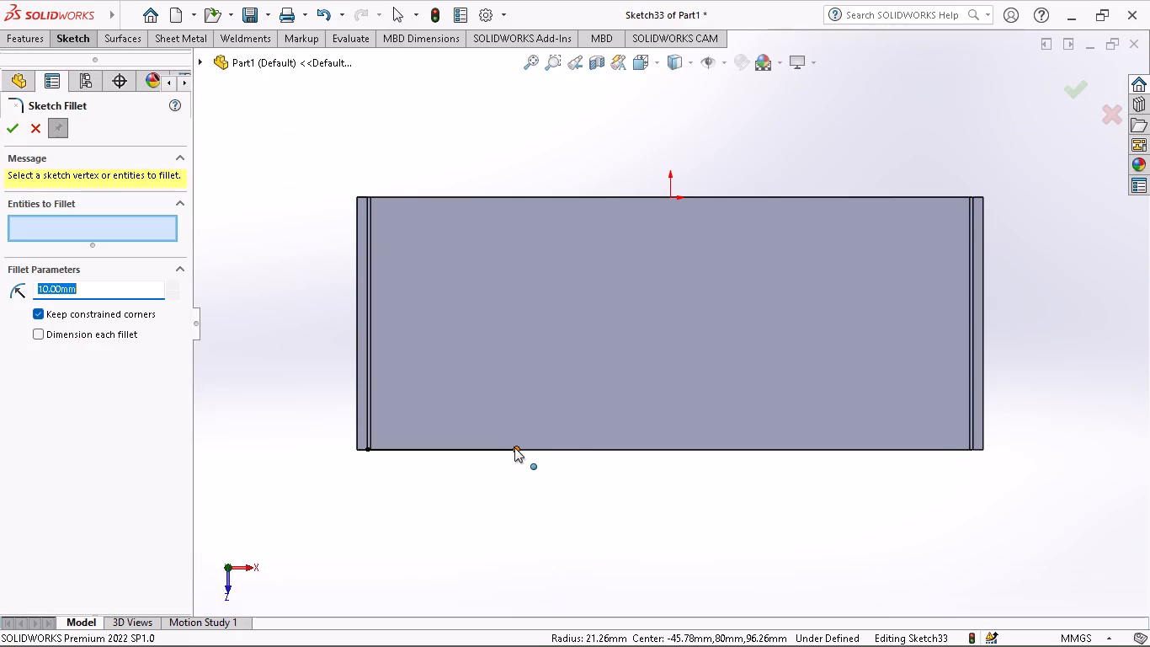
pyautogui.click(75, 40)
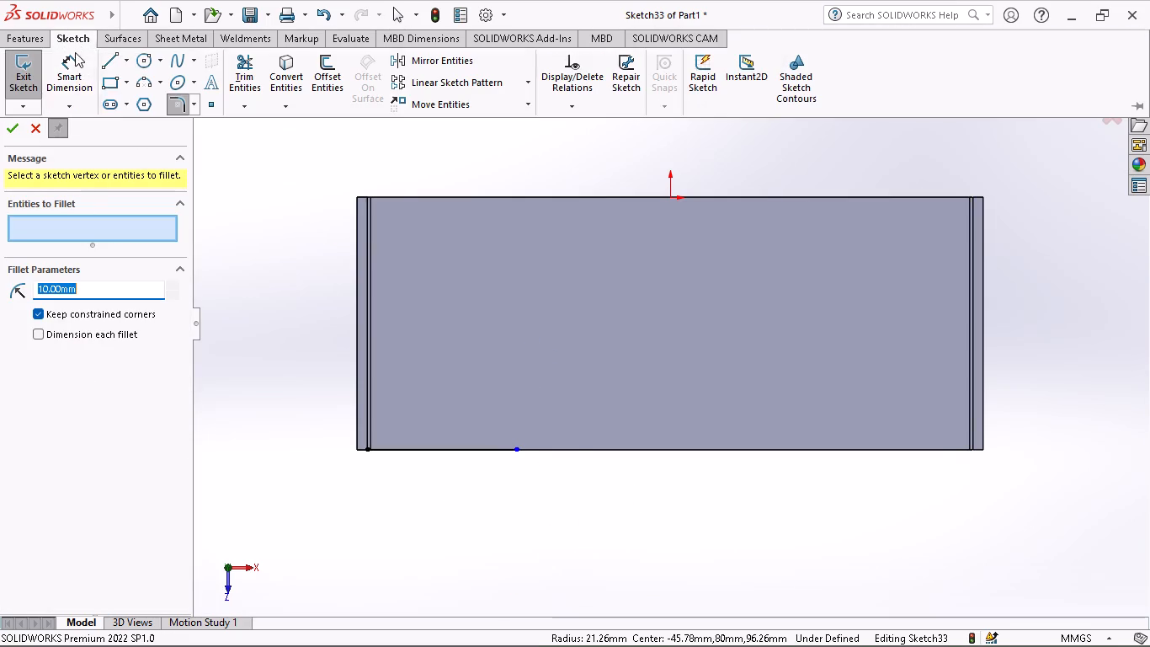
pyautogui.click(140, 82)
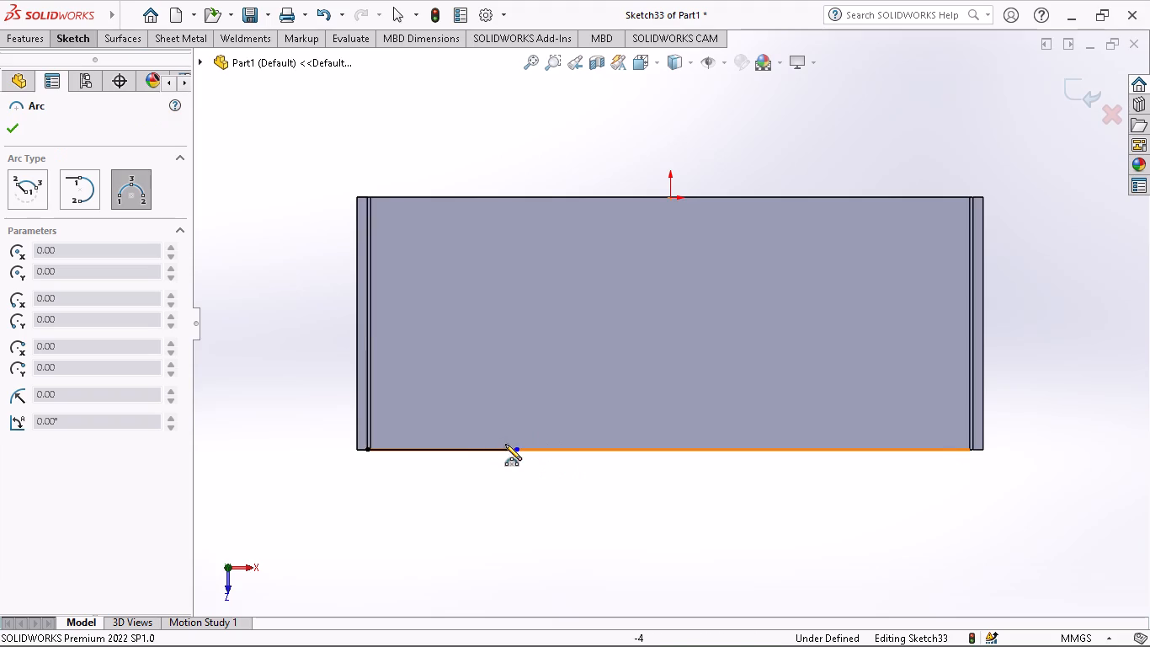
pyautogui.click(514, 450)
pyautogui.scroll(1, 636, 537)
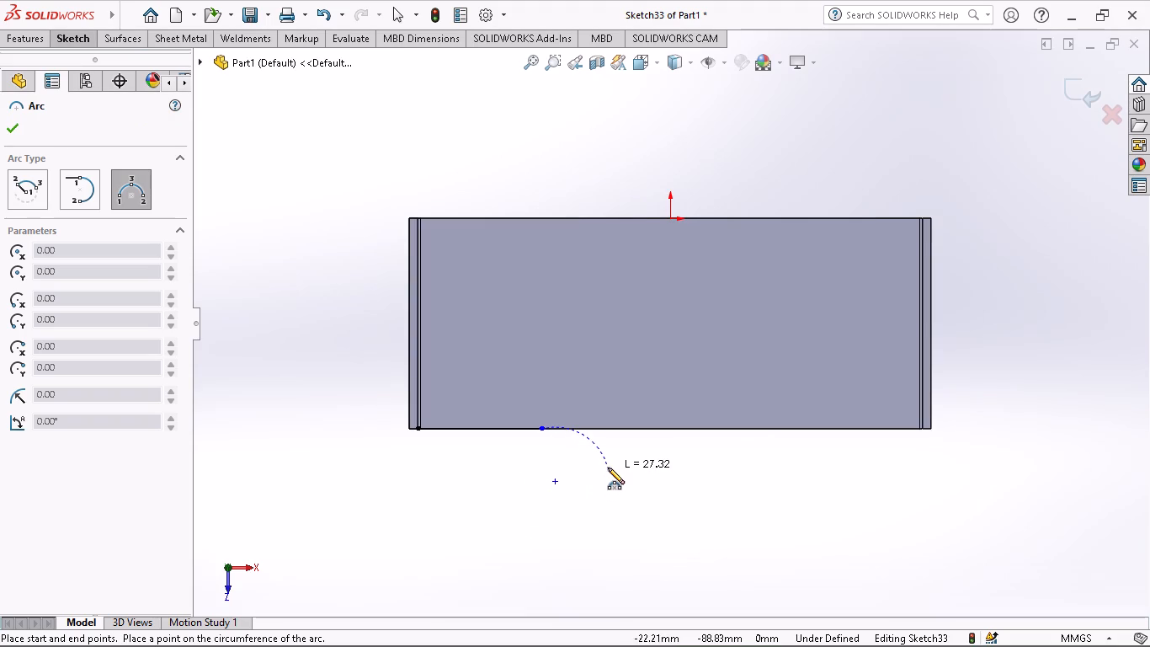
pyautogui.click(607, 477)
pyautogui.click(586, 451)
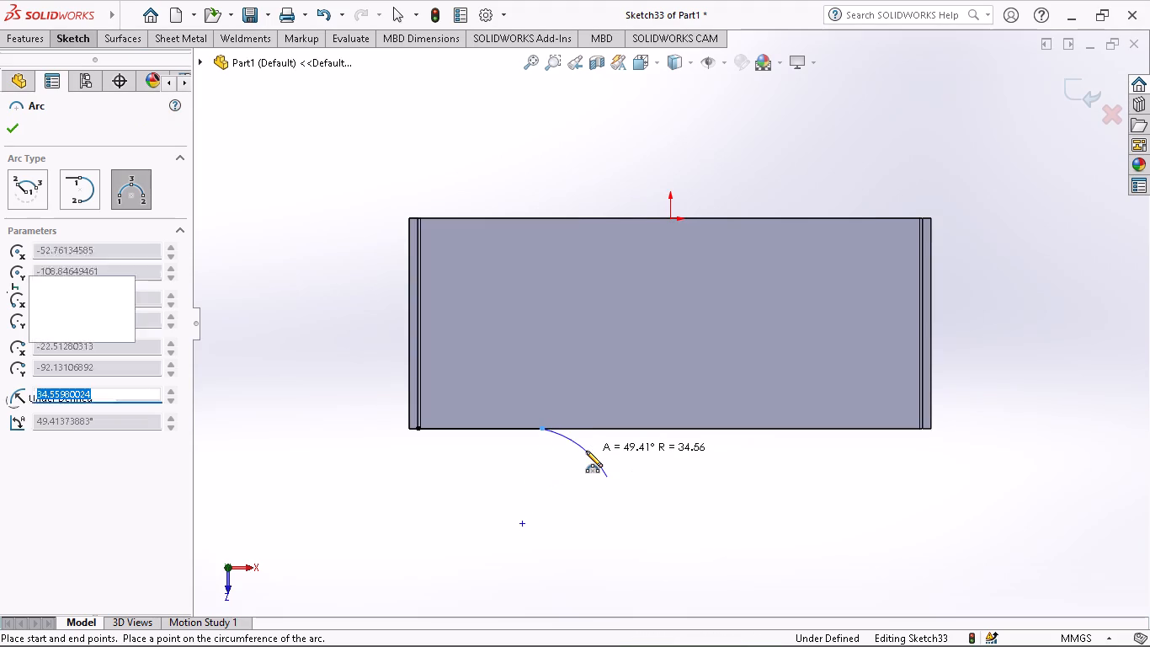
# Sketch a short straight line from the arc's free end, continuing outward along the arc's tangent direction.
pyautogui.click(67, 38)
pyautogui.click(121, 68)
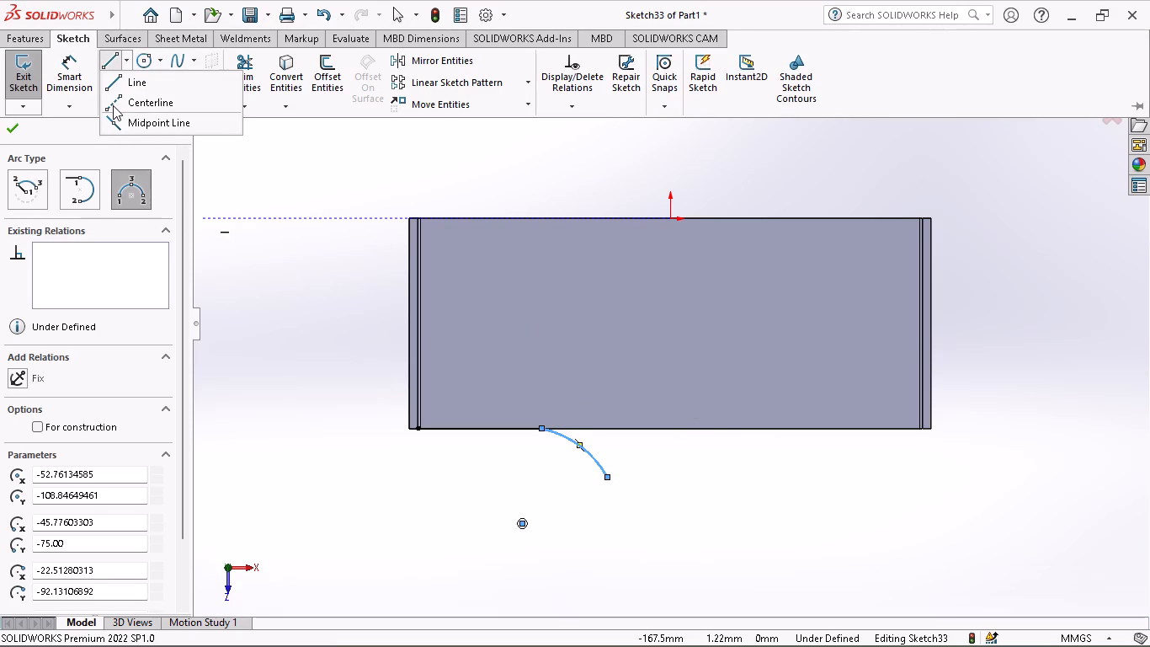
pyautogui.click(118, 84)
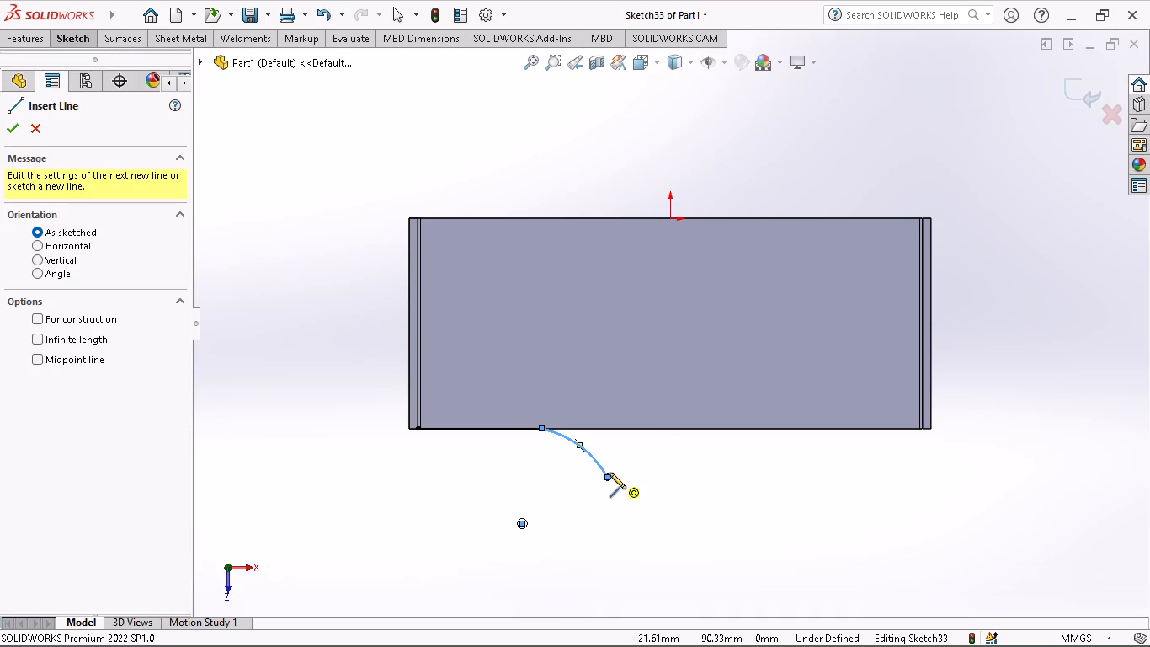
pyautogui.click(609, 474)
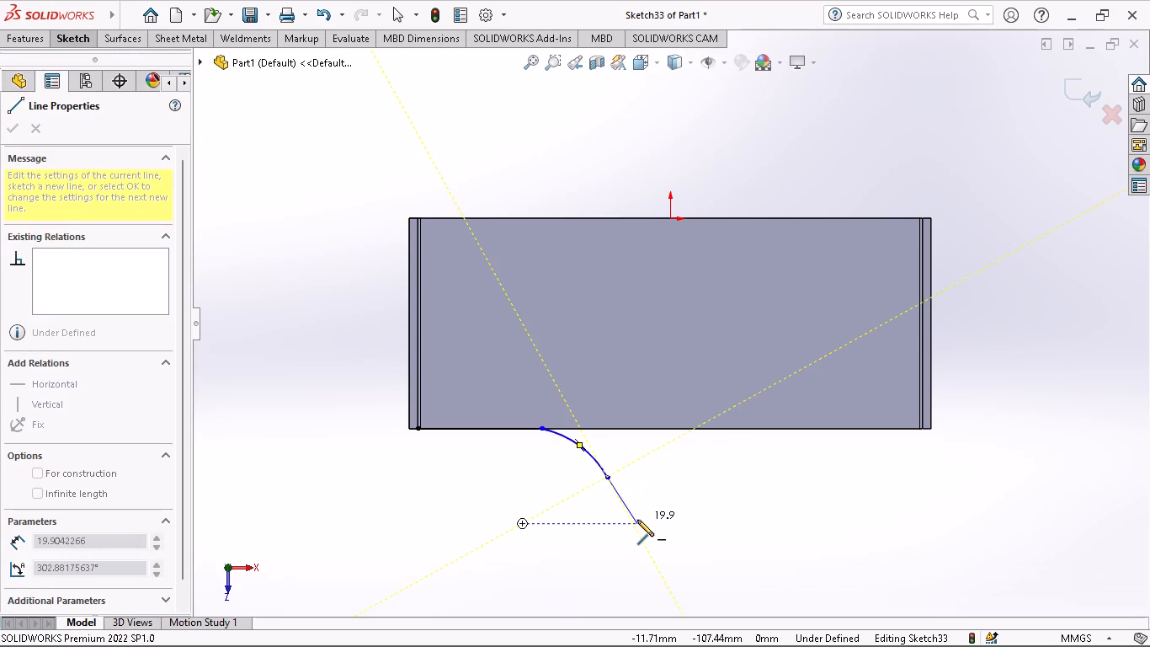
pyautogui.click(635, 521)
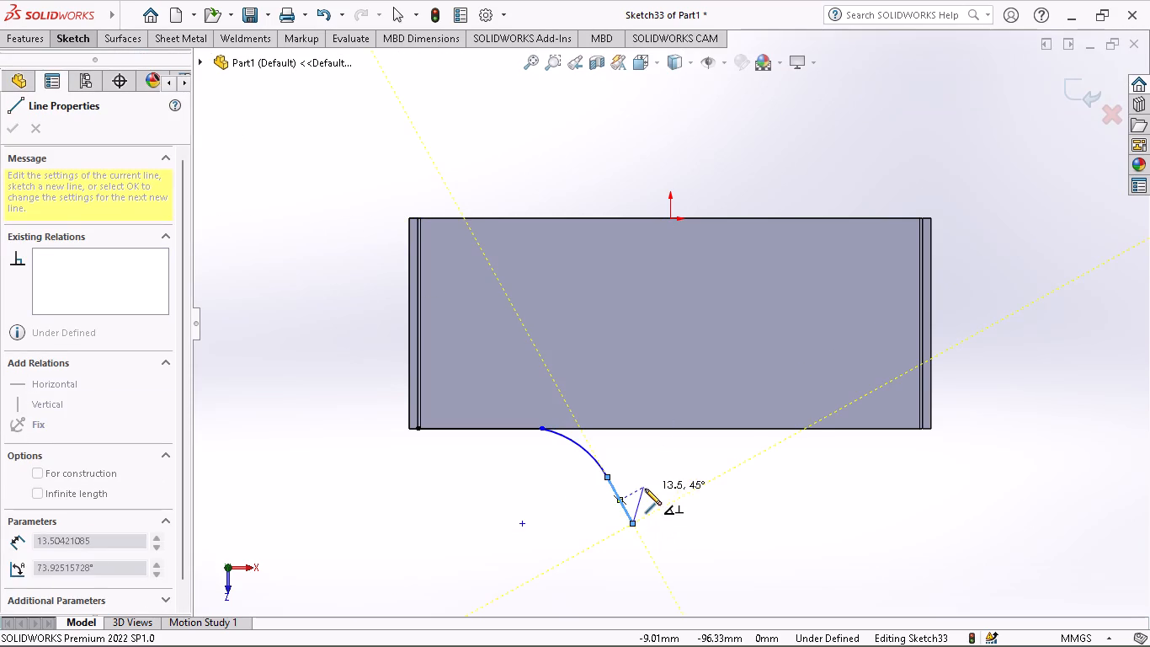
pyautogui.rightClick(647, 492)
pyautogui.click(667, 452)
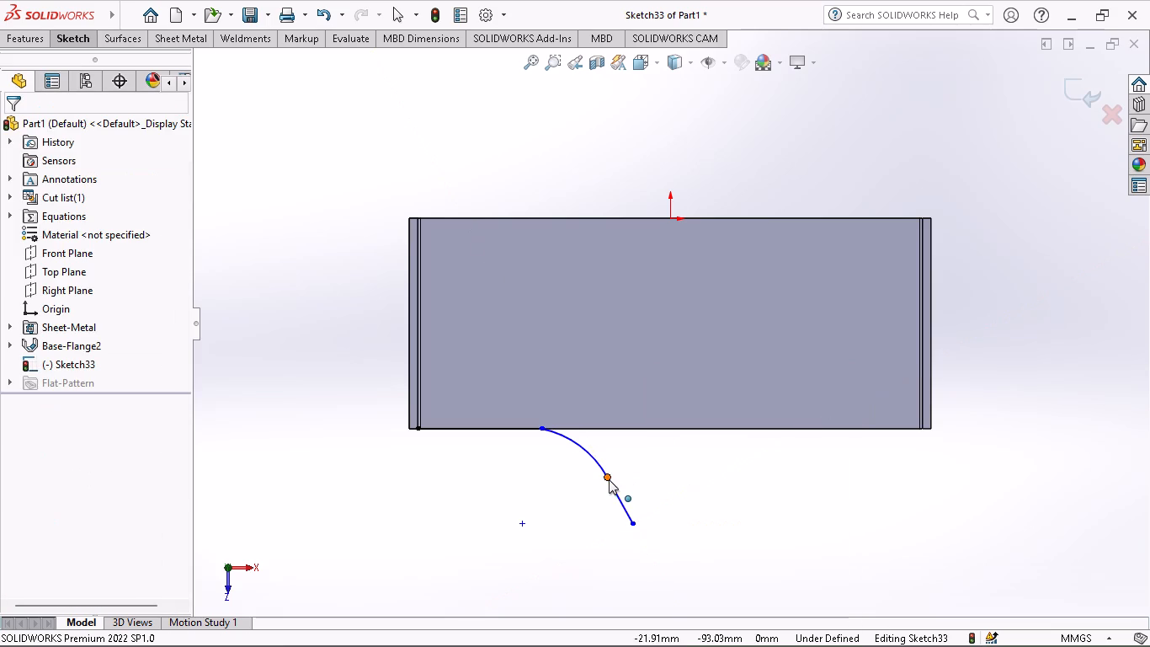
# Add a tangent relation at the vertex joining the three-point arc and the short outer line.
pyautogui.click(609, 479)
pyautogui.click(675, 395)
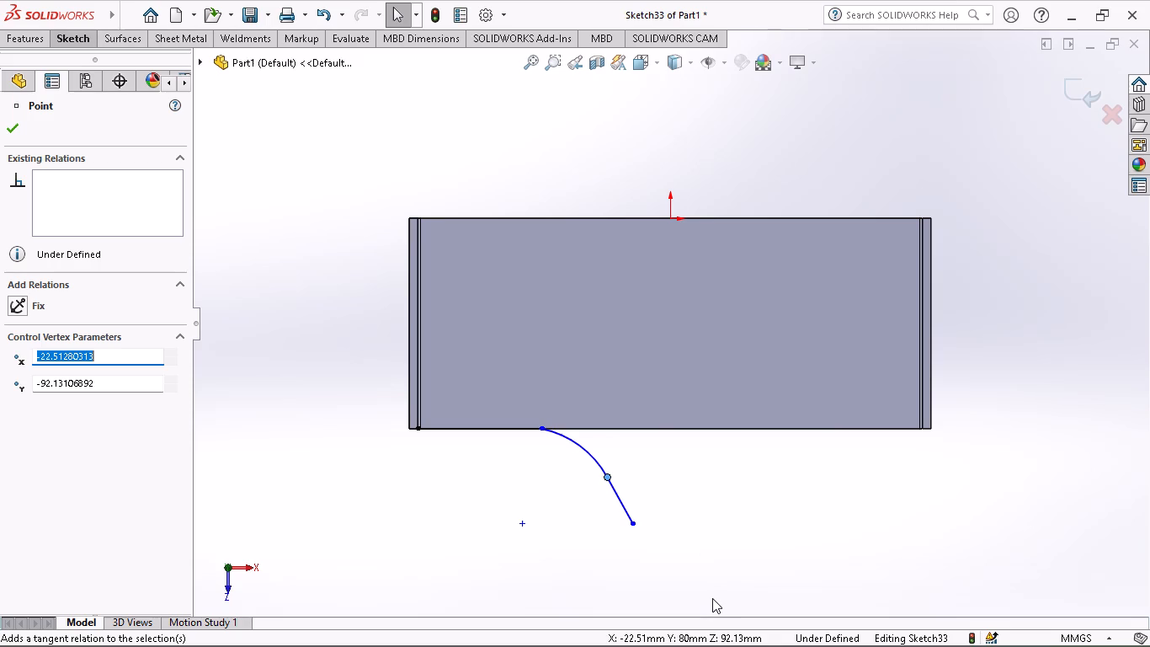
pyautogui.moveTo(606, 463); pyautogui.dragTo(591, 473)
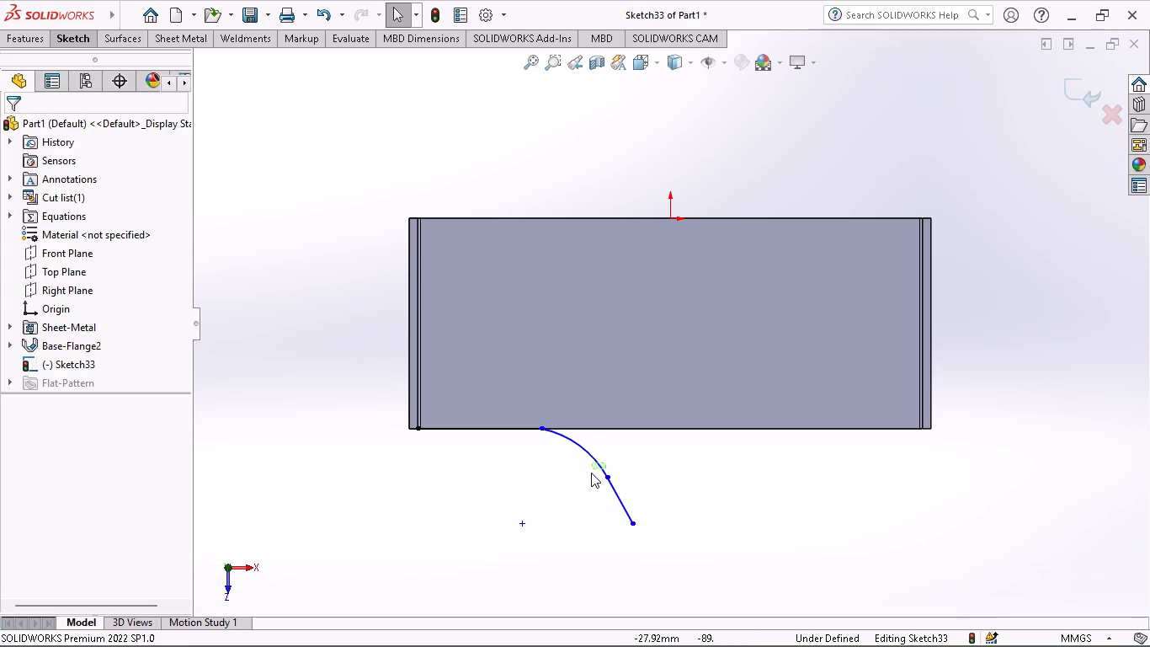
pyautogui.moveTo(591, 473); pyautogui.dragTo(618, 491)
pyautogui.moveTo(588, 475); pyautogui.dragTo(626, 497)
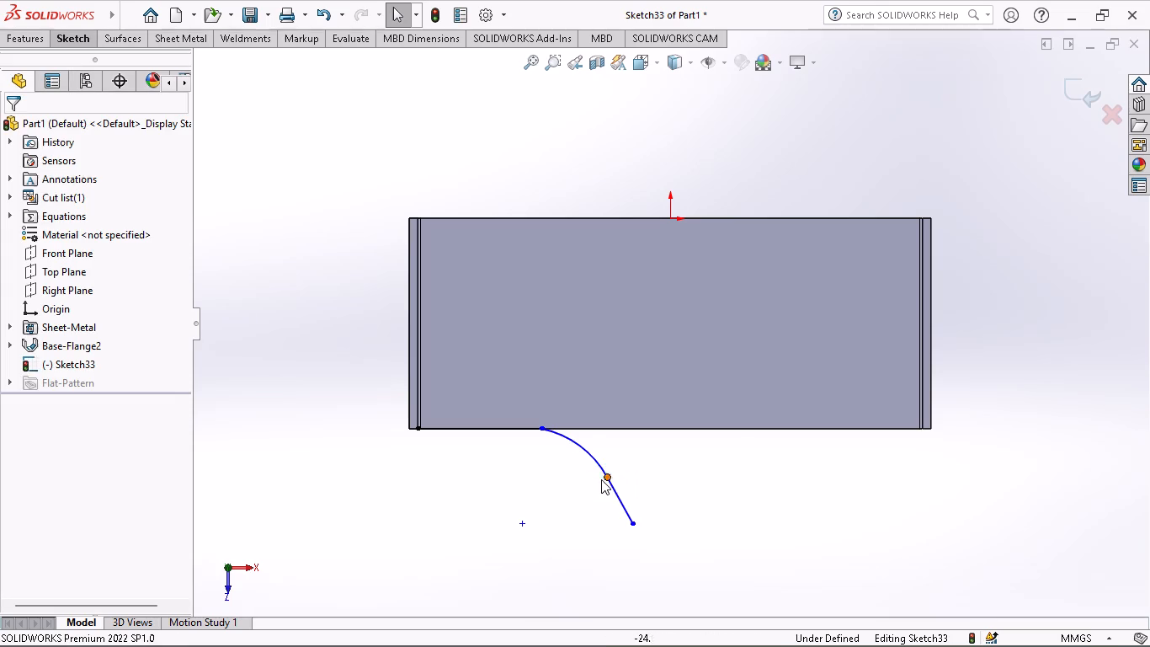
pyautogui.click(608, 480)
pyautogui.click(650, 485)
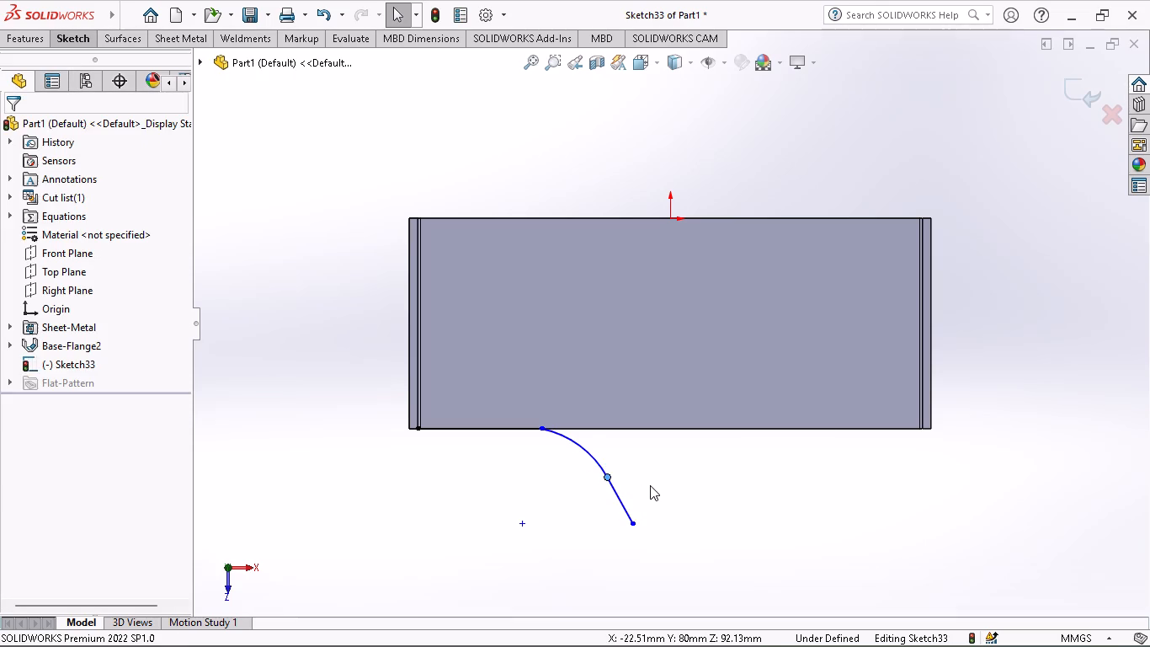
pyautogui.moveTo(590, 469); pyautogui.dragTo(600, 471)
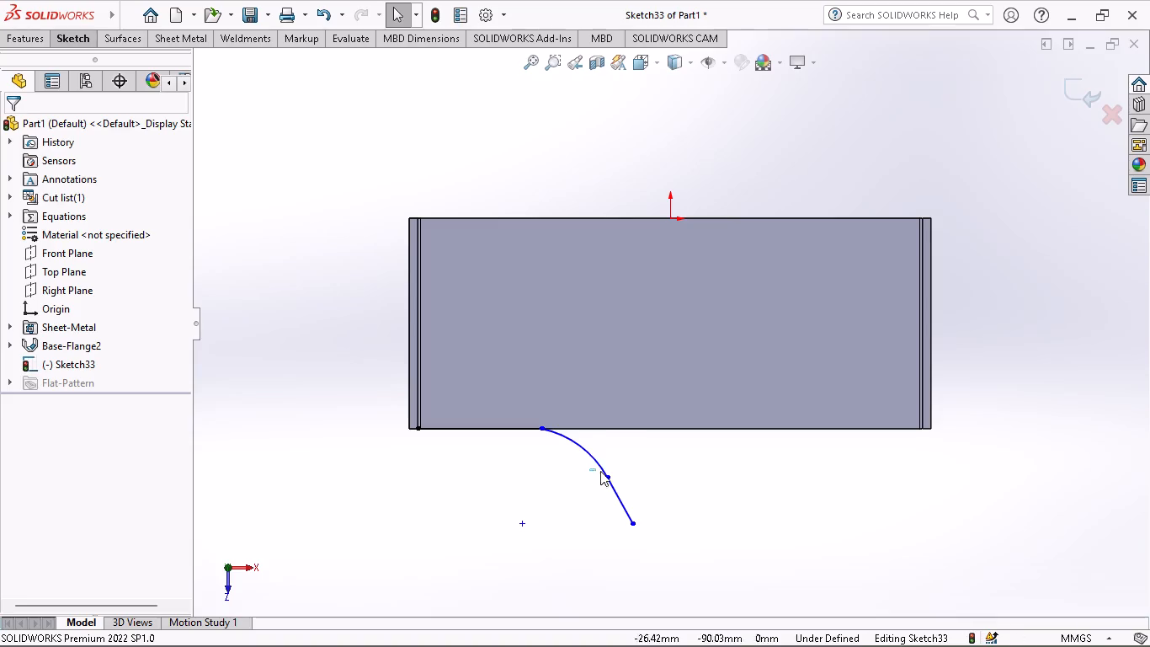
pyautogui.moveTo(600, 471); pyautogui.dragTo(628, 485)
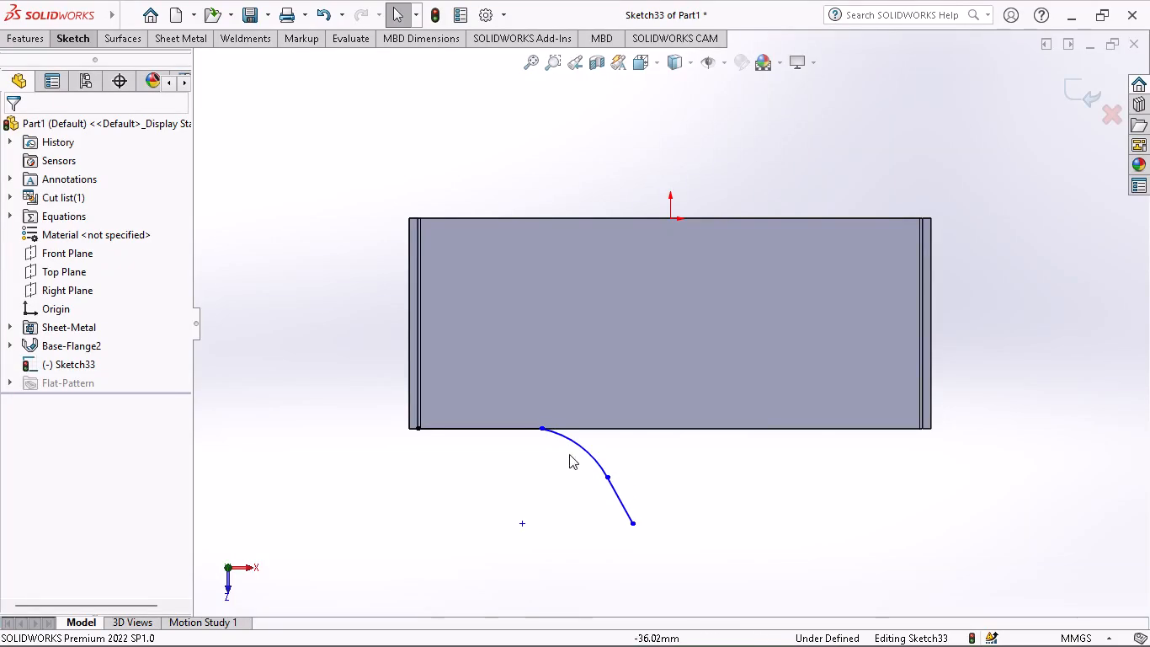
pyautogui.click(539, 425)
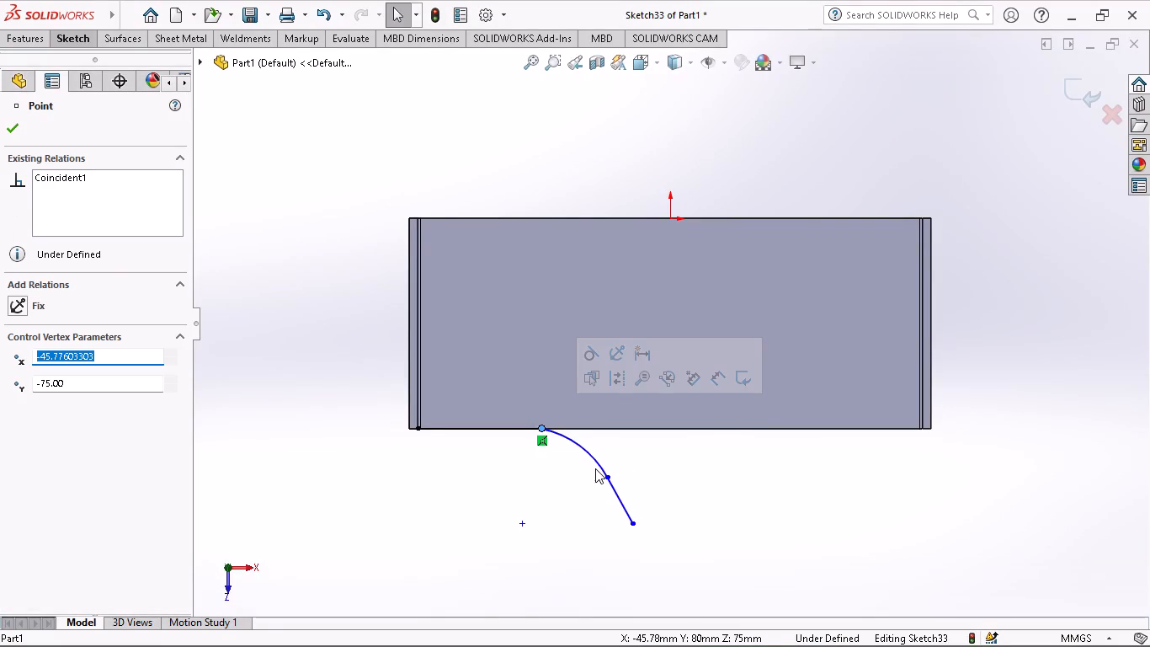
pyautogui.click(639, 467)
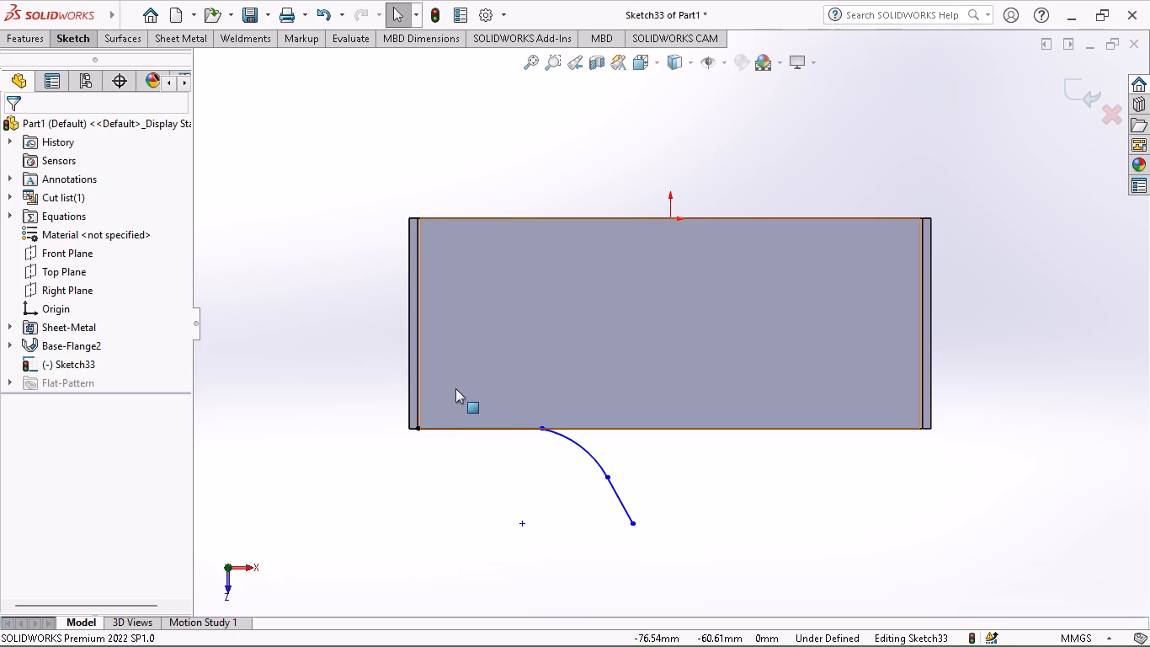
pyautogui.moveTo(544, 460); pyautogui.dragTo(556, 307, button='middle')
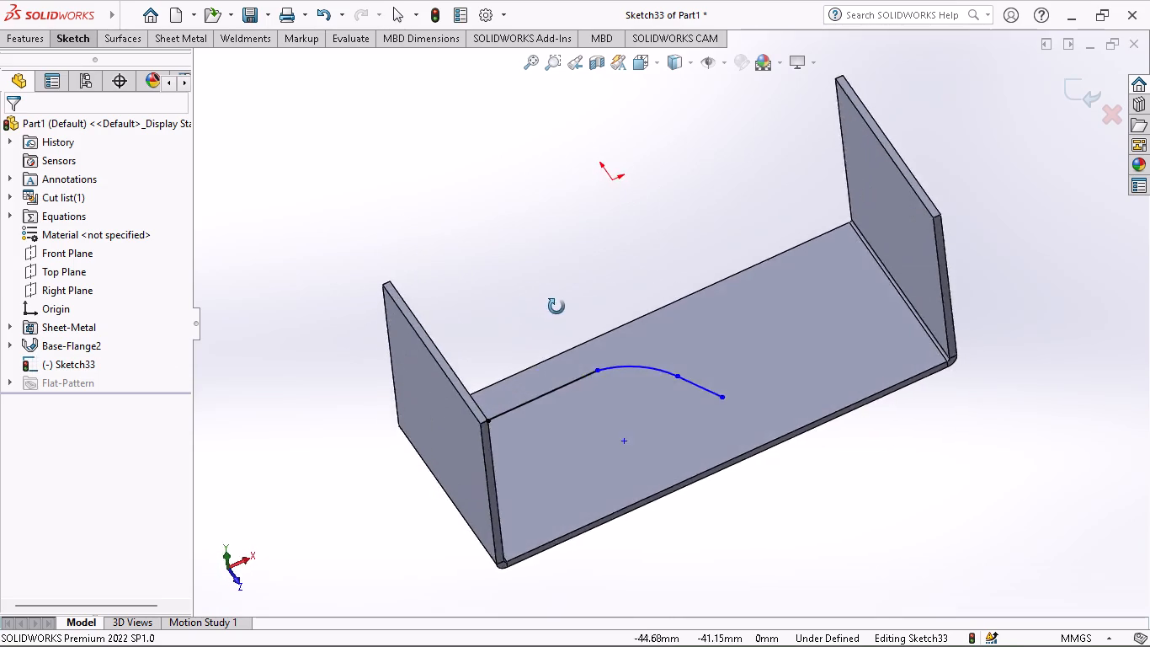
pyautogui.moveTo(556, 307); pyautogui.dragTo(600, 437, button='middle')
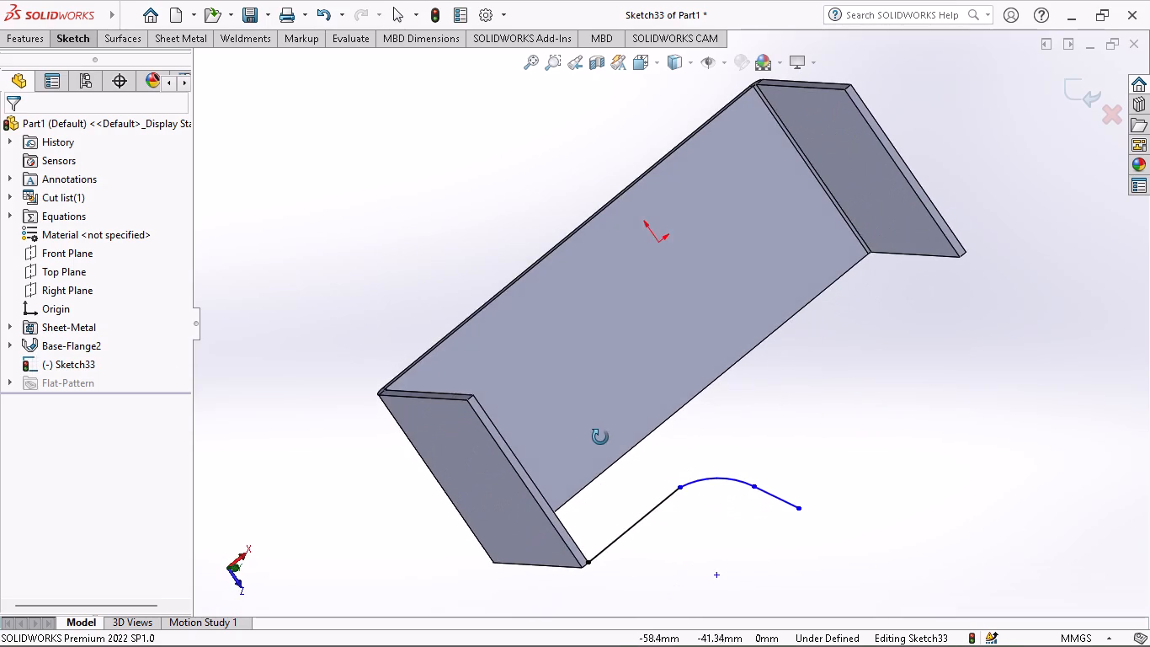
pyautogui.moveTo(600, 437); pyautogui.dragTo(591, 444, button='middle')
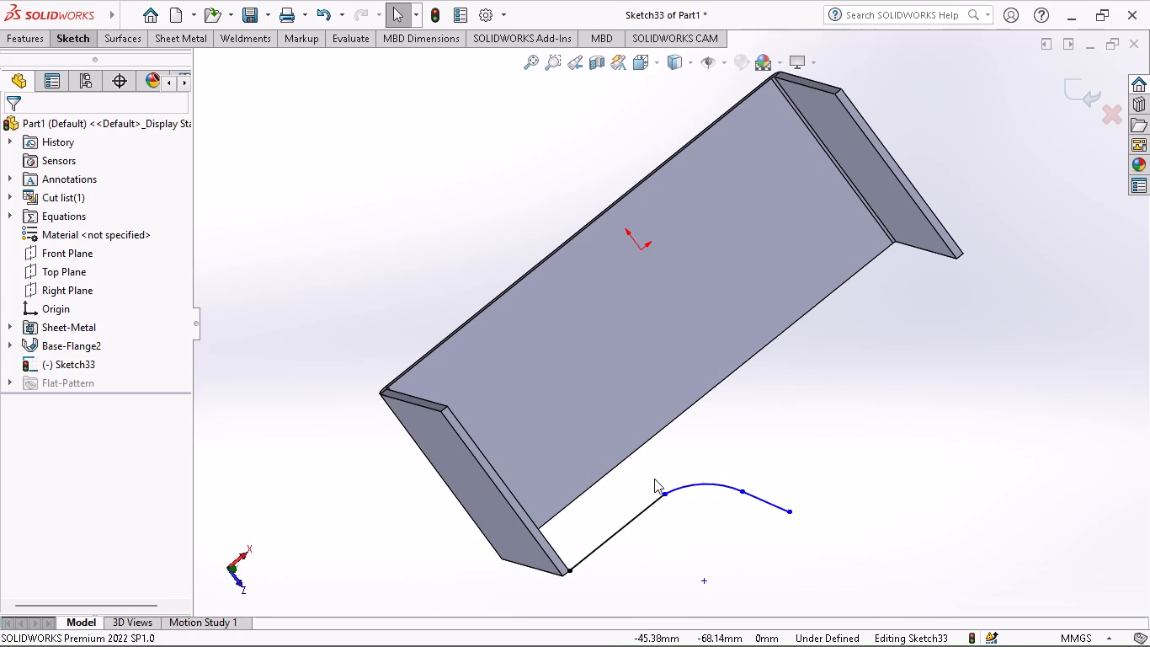
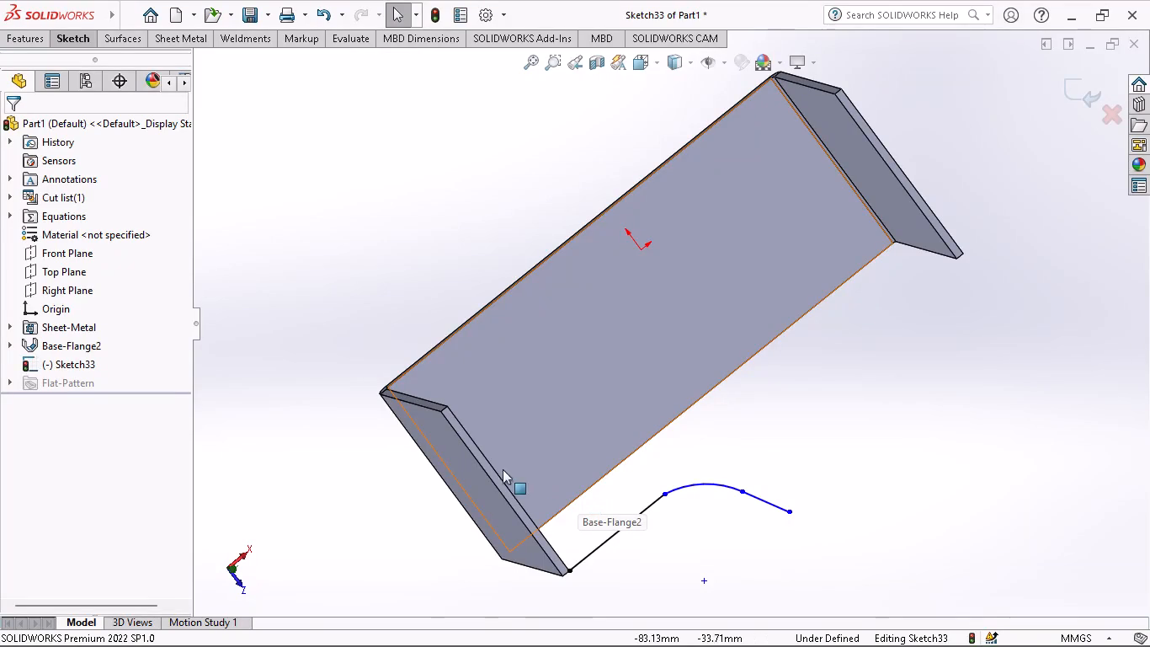
# Dimension the profile's straight line attached to the side flange's edge and set its length to 20 mm.
pyautogui.click(64, 32)
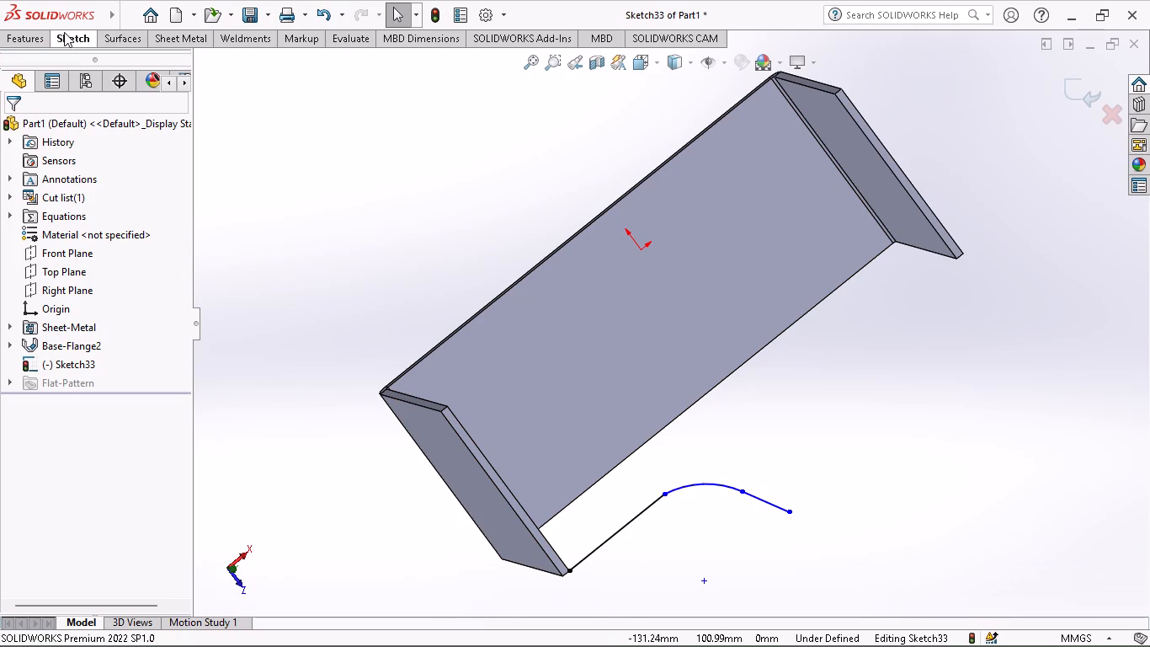
pyautogui.click(64, 86)
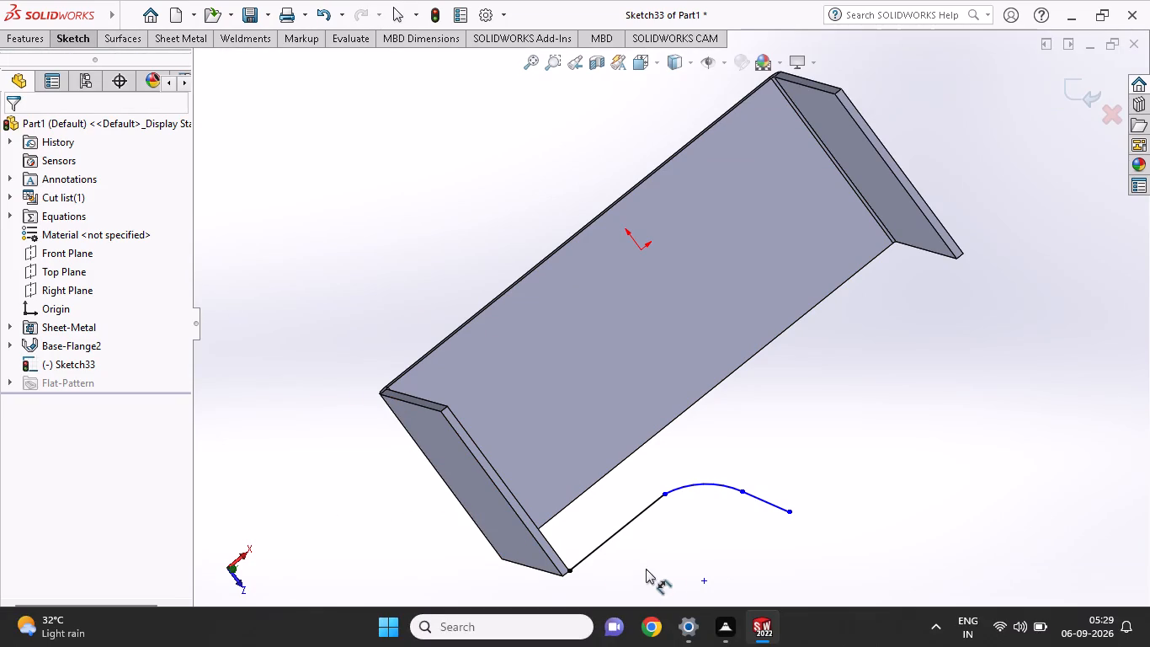
pyautogui.click(617, 536)
pyautogui.click(658, 558)
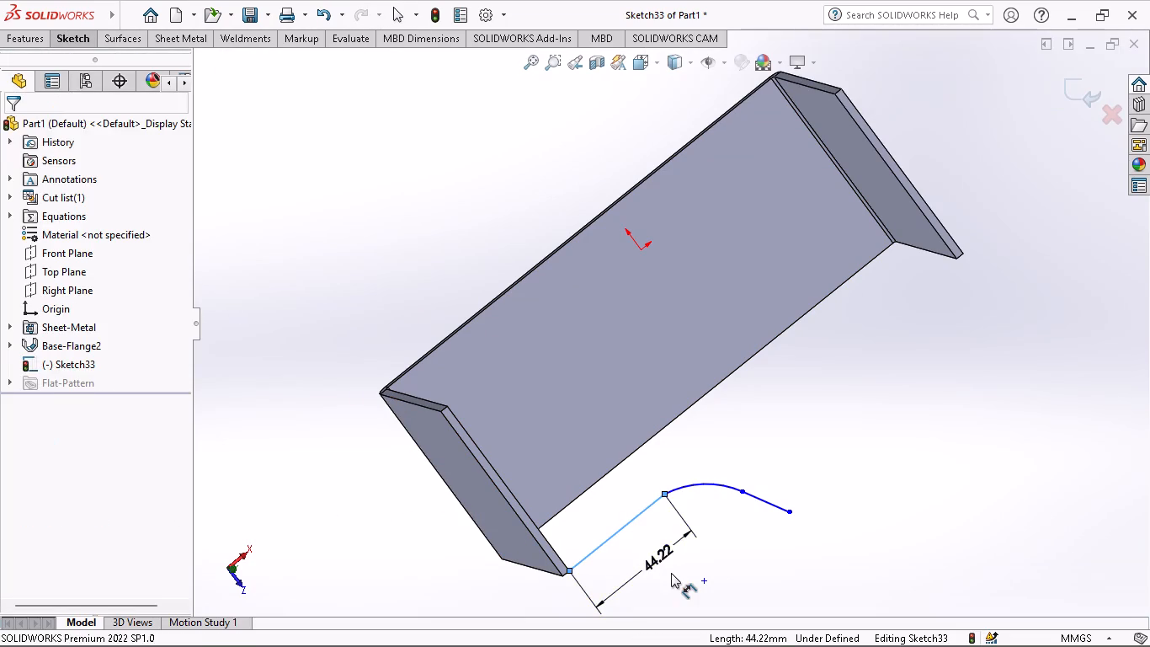
pyautogui.write('20.')
pyautogui.press('BackSpace')
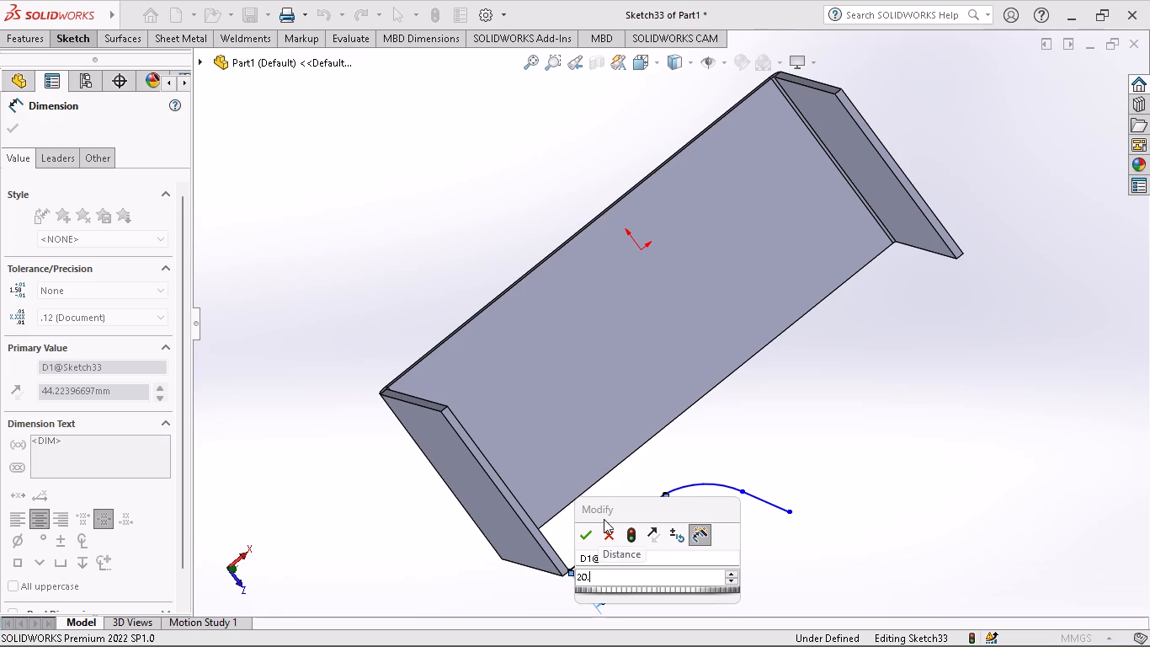
pyautogui.press('Return')
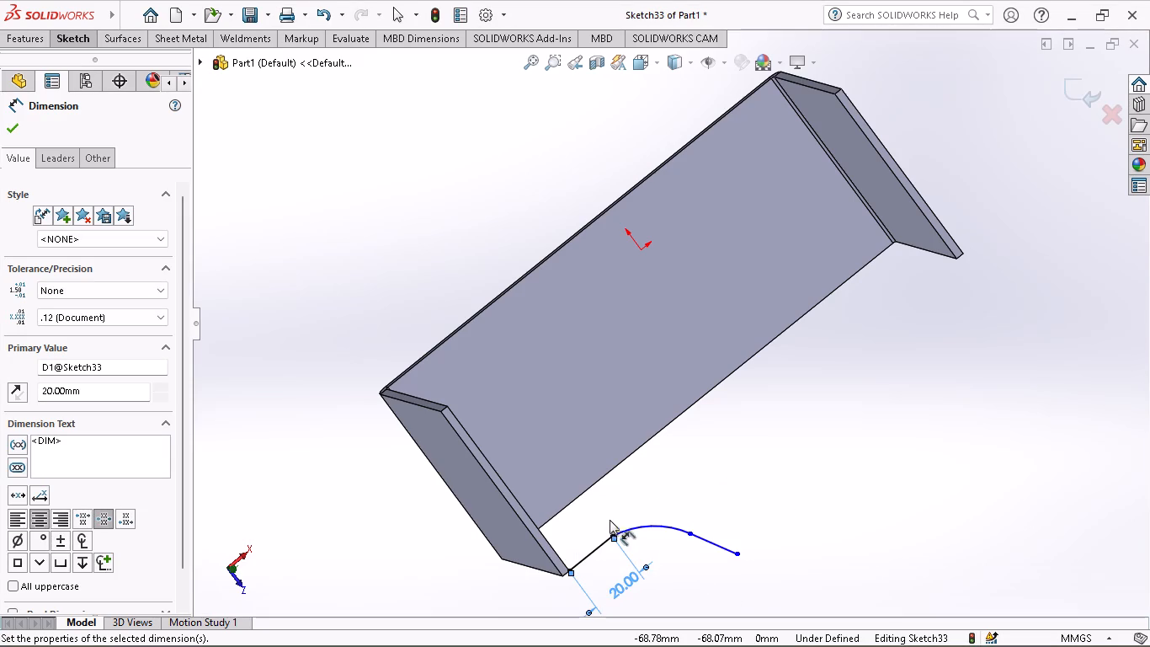
# Dimension the short outer line of the profile and set its length to 8 mm.
pyautogui.click(700, 540)
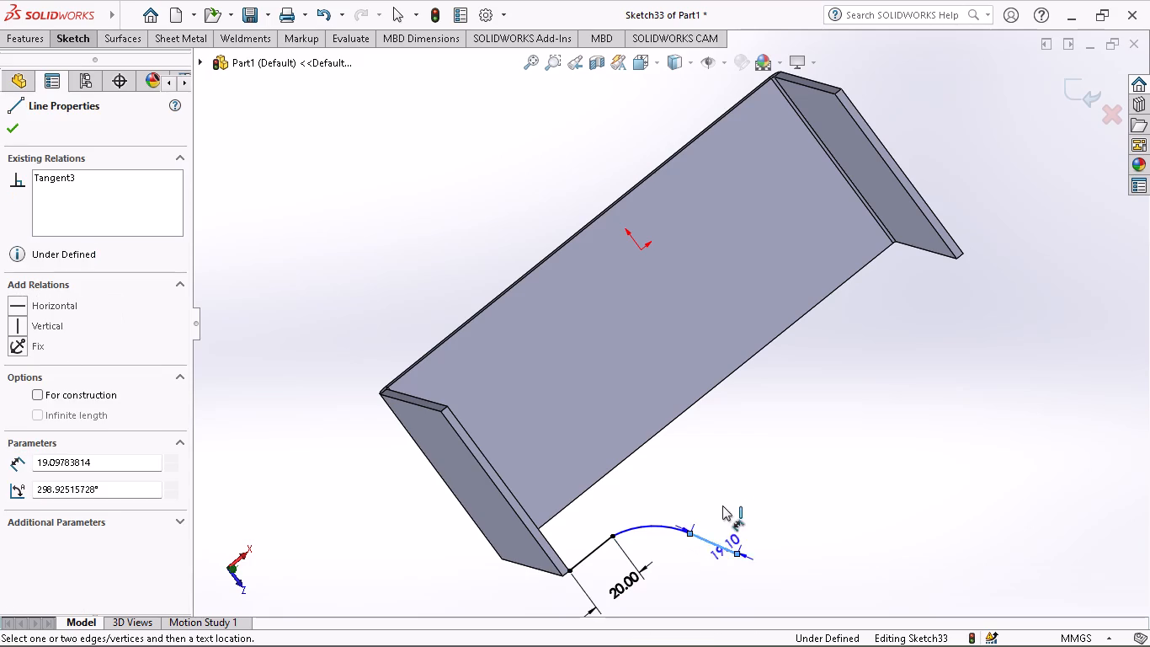
pyautogui.click(727, 499)
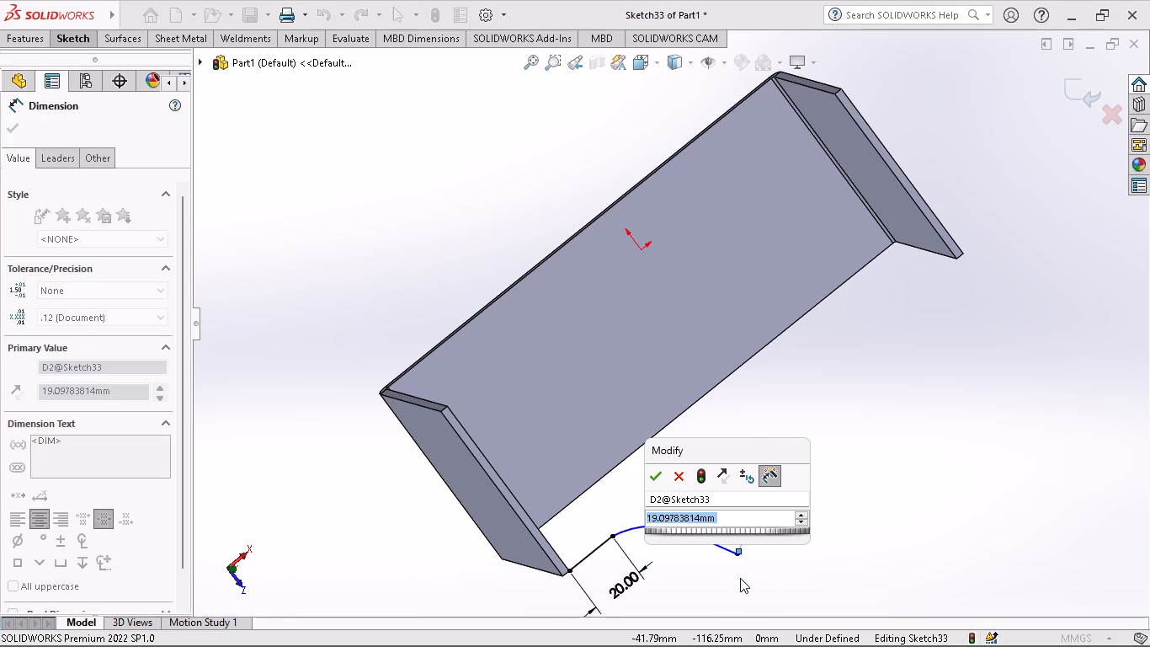
pyautogui.press('8')
pyautogui.press('Return')
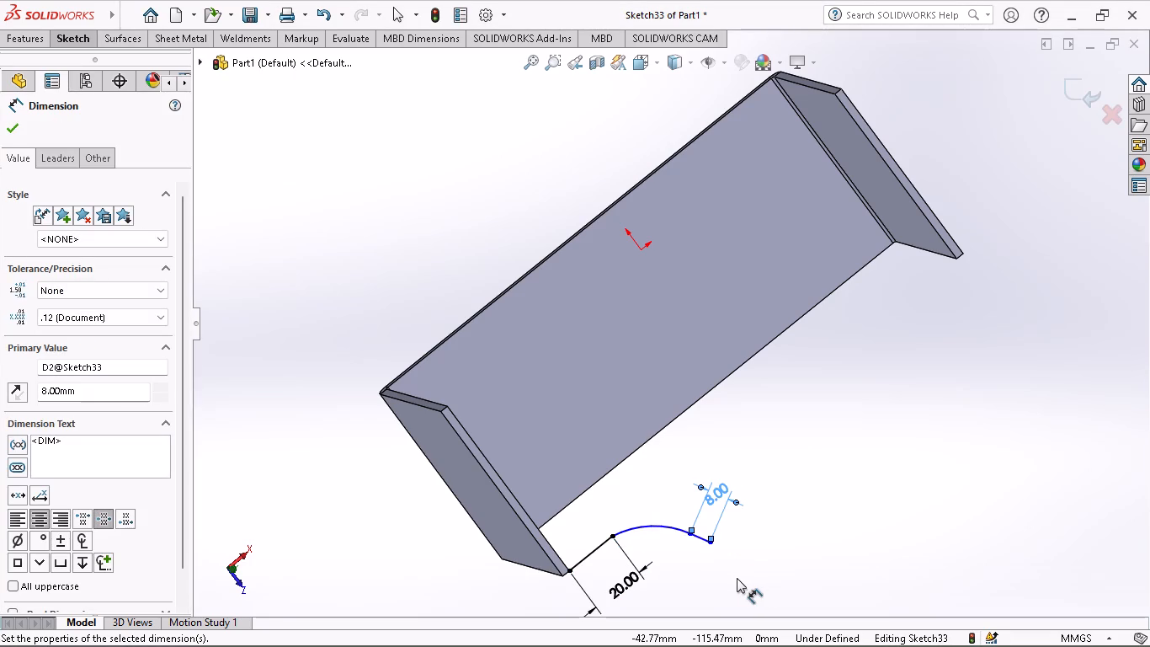
# Dimension the radius of the profile's arc and set it to 10 mm.
pyautogui.click(655, 521)
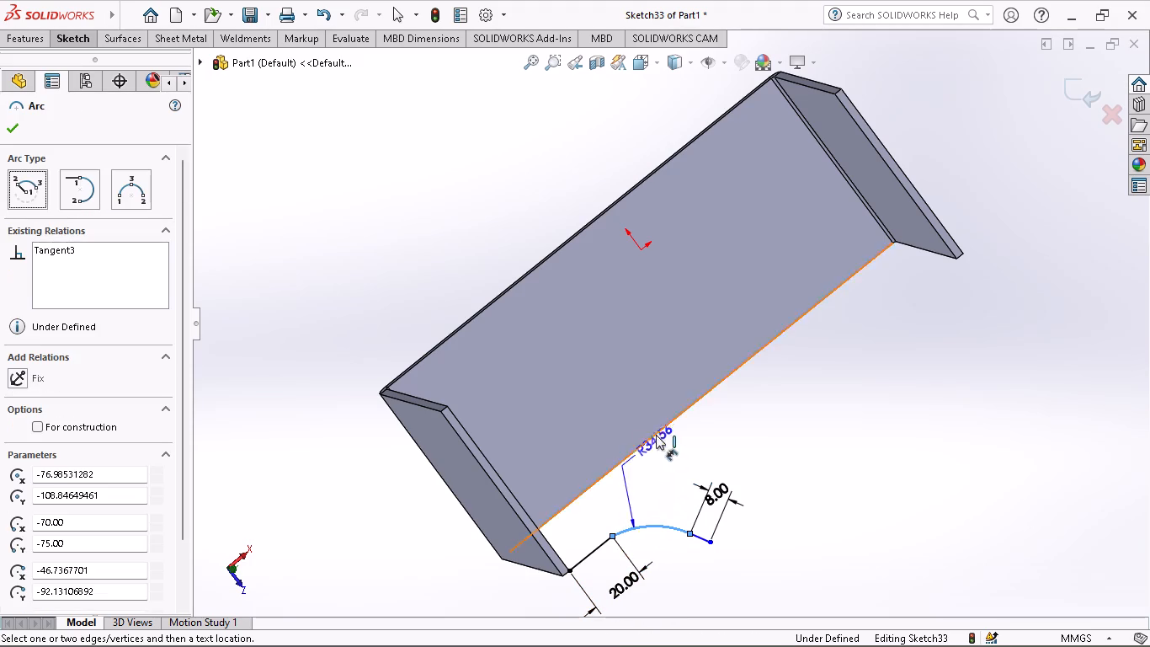
pyautogui.click(685, 446)
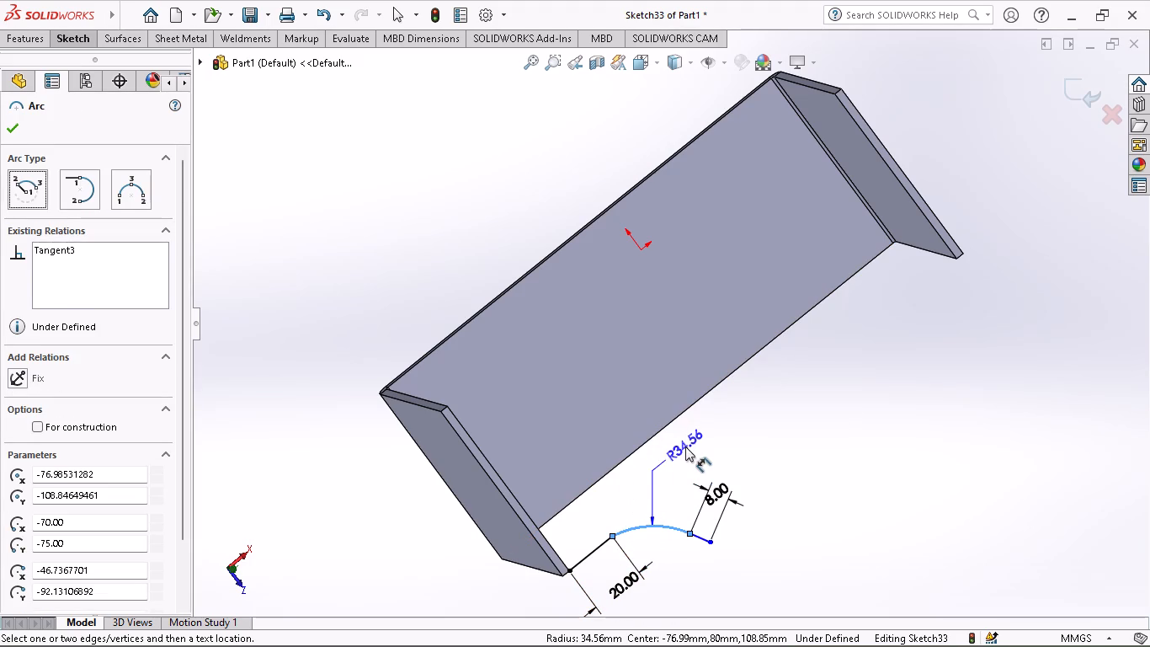
pyautogui.write('10')
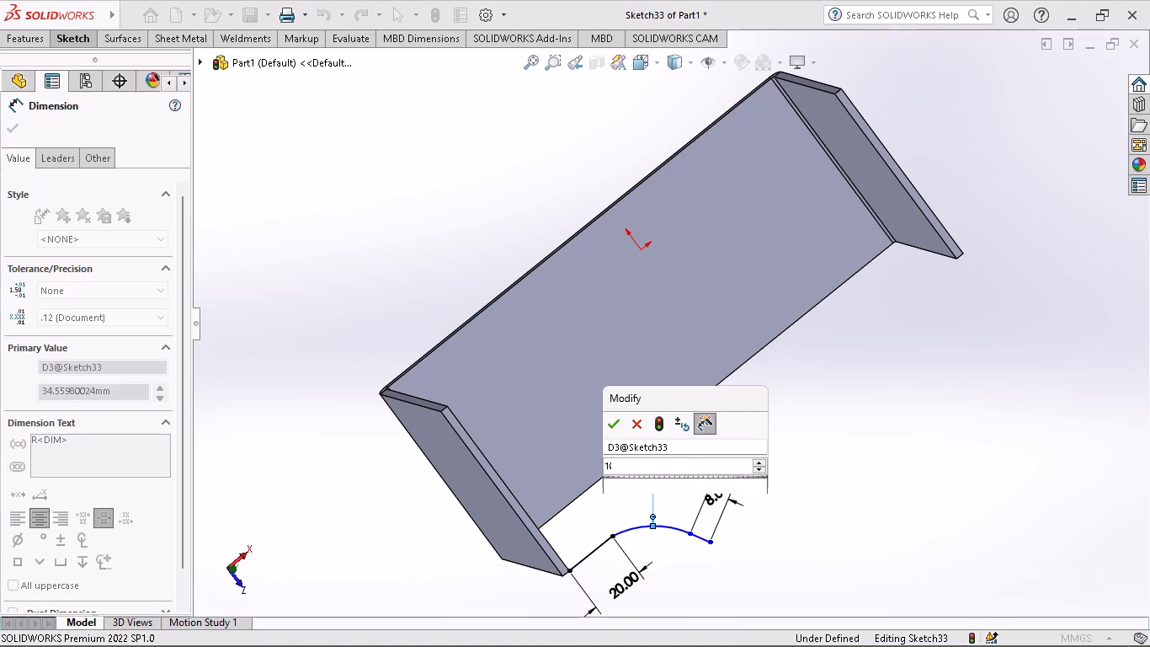
pyautogui.press('Return')
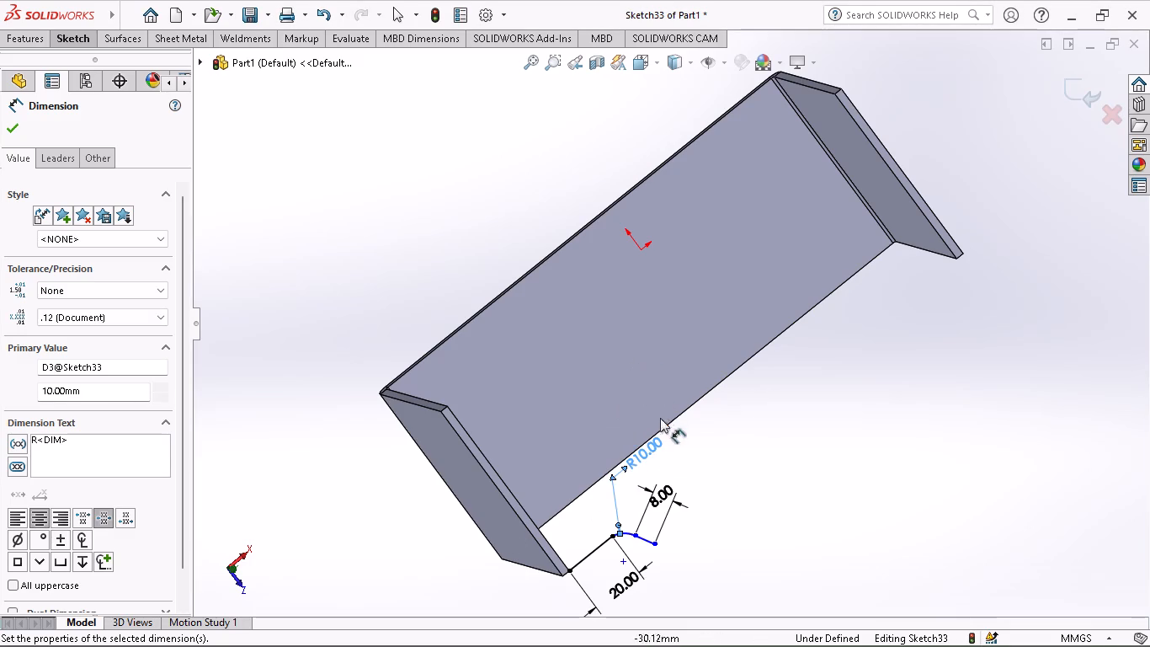
# Set the short outer line's length dimension to 6 mm.
pyautogui.doubleClick(657, 498)
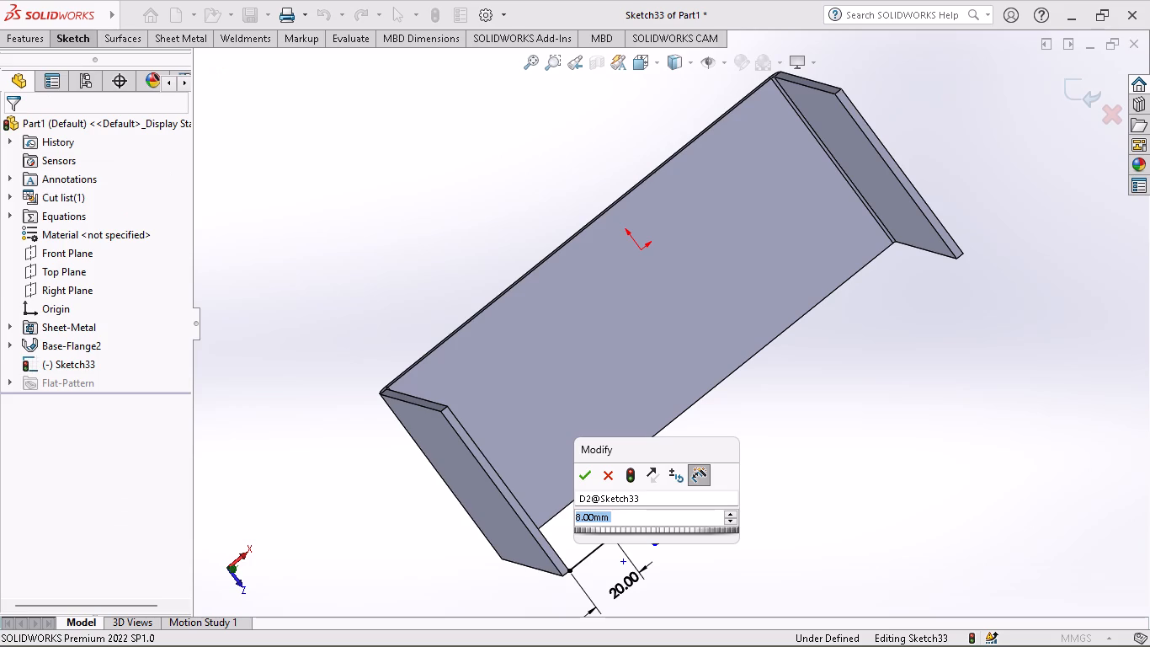
pyautogui.press('6')
pyautogui.press('Return')
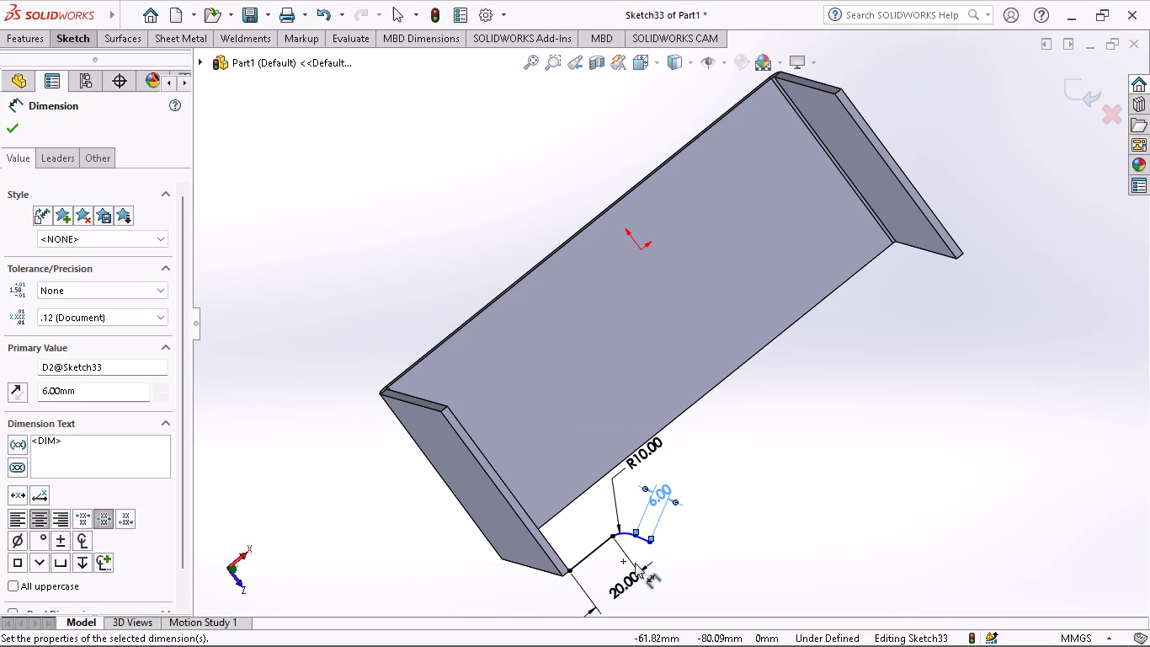
# Dimension the outer line's free end from the arc's starting point, perpendicular to the first line, and set the offset to 10 mm.
pyautogui.click(652, 543)
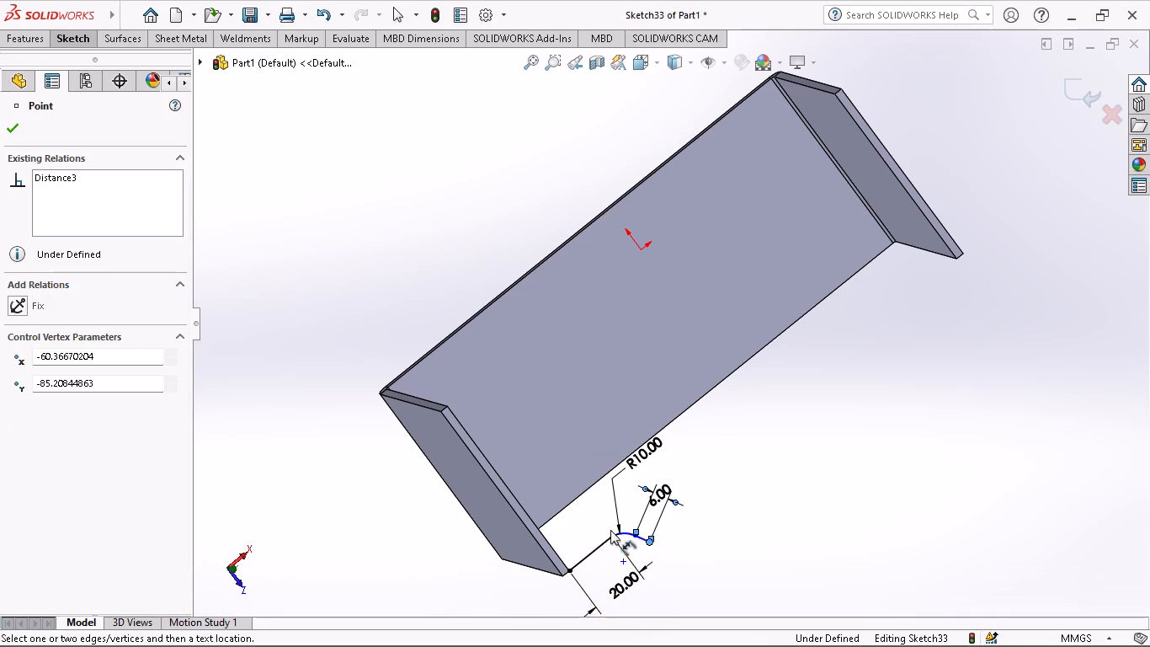
pyautogui.click(614, 541)
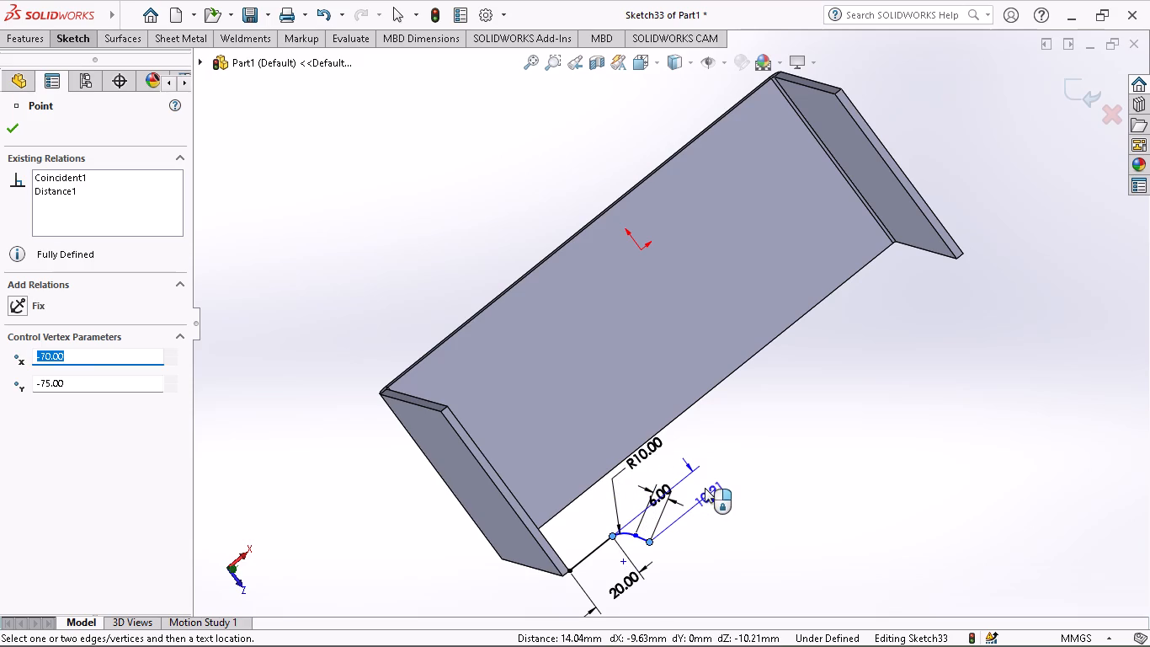
pyautogui.click(707, 489)
pyautogui.write('10')
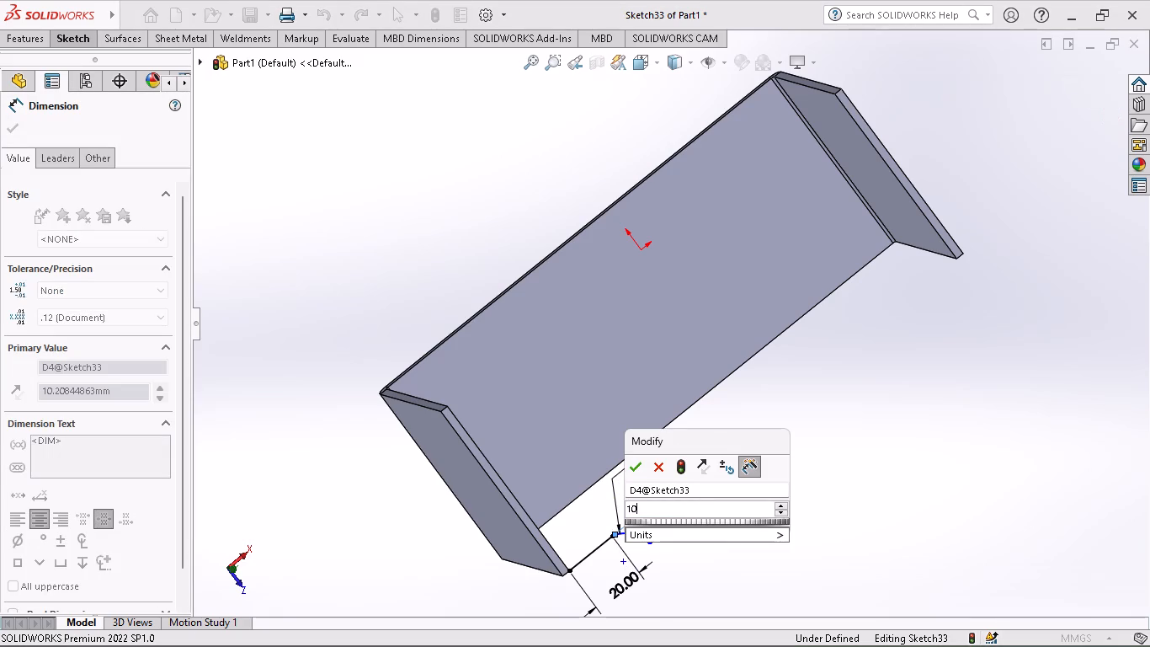
pyautogui.press('Return')
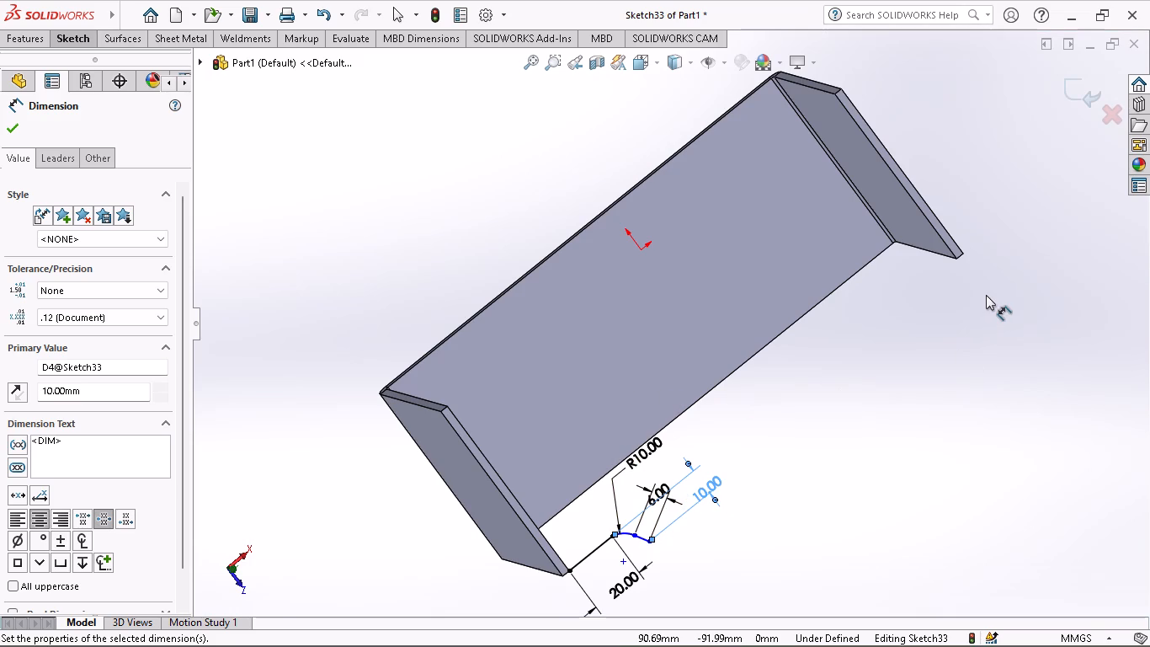
# Finish the profile sketch to start the miter flange along the side flange's front edge.
pyautogui.moveTo(978, 326); pyautogui.dragTo(970, 315, button='middle')
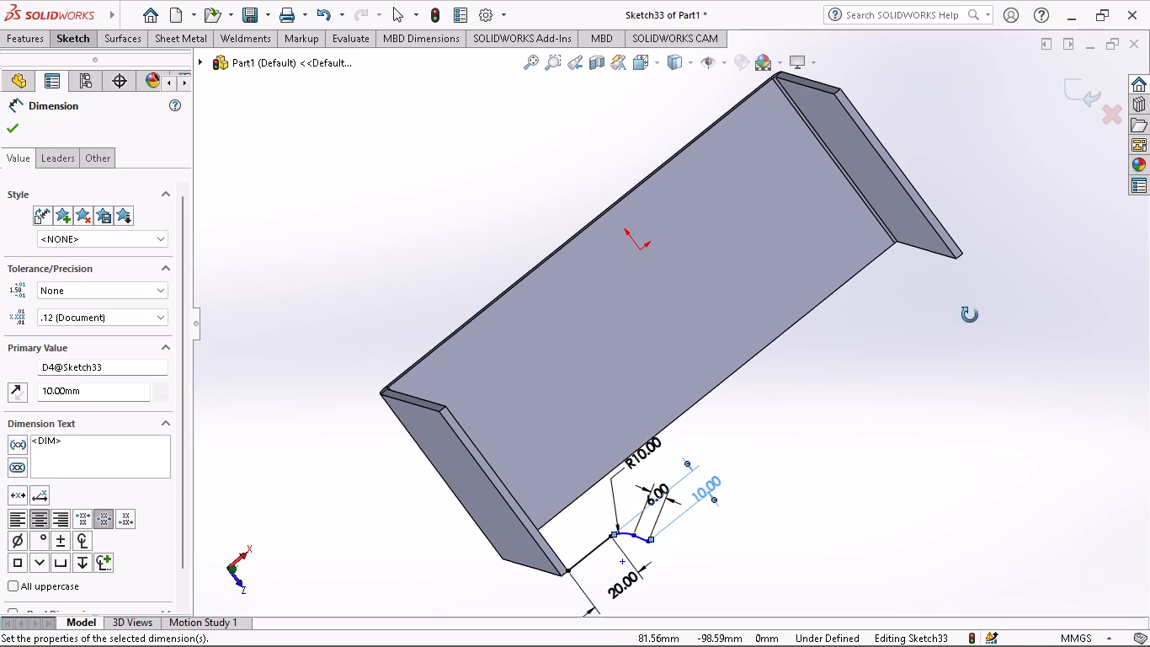
pyautogui.moveTo(970, 315); pyautogui.dragTo(951, 241, button='middle')
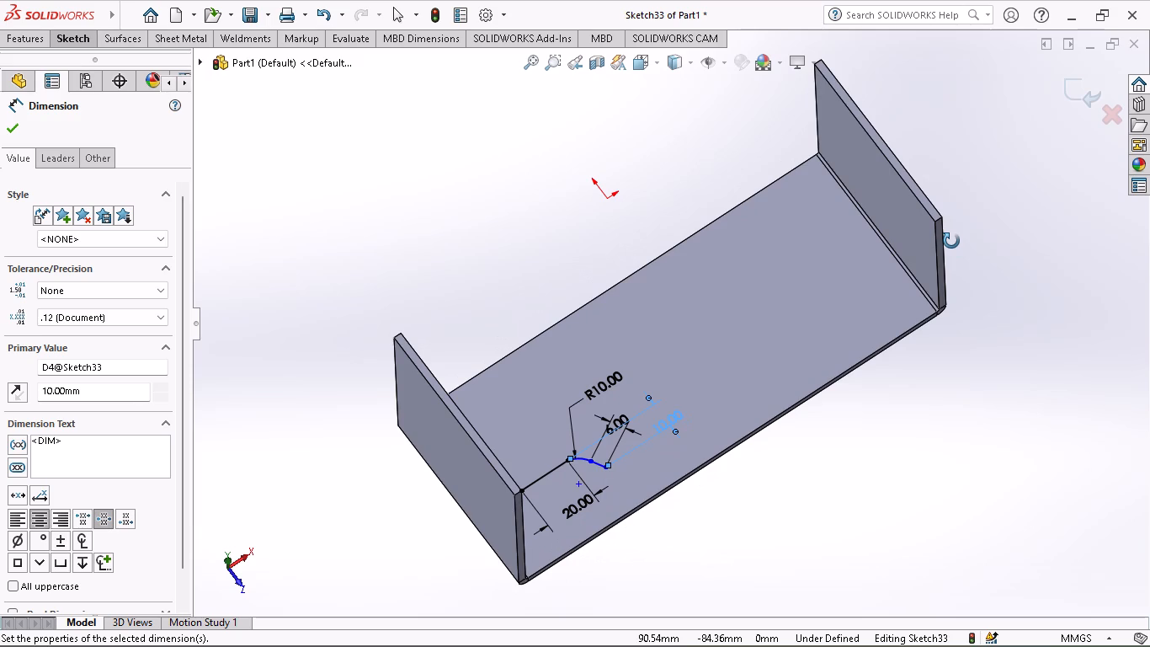
pyautogui.moveTo(951, 241); pyautogui.dragTo(888, 228, button='middle')
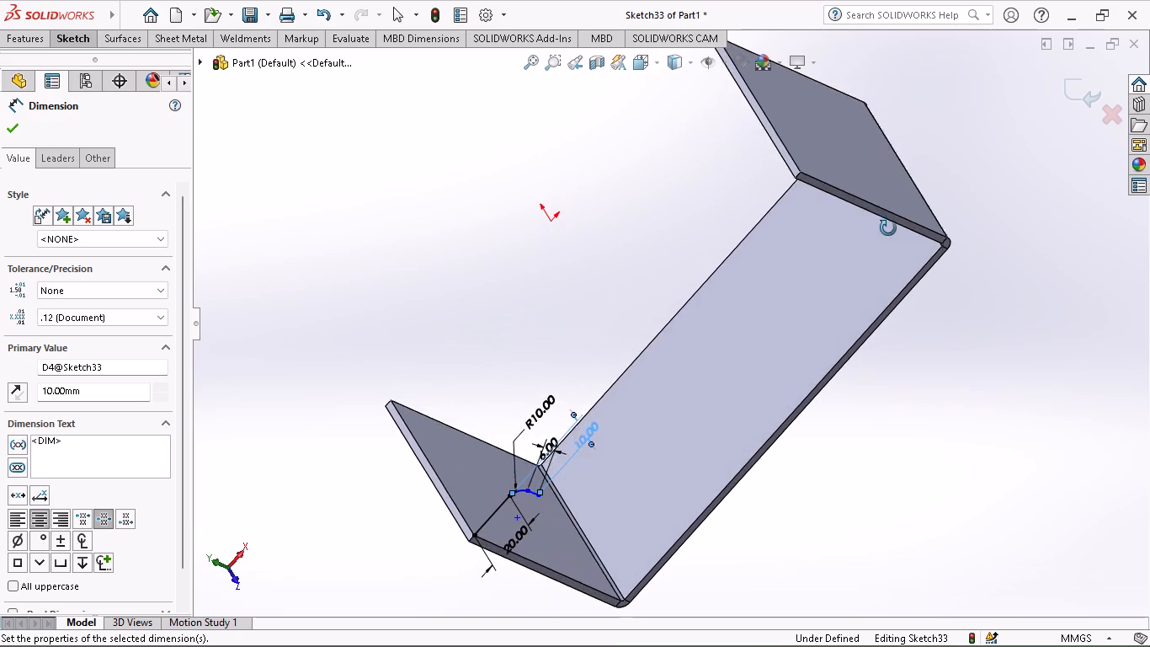
pyautogui.moveTo(888, 228); pyautogui.dragTo(892, 218, button='middle')
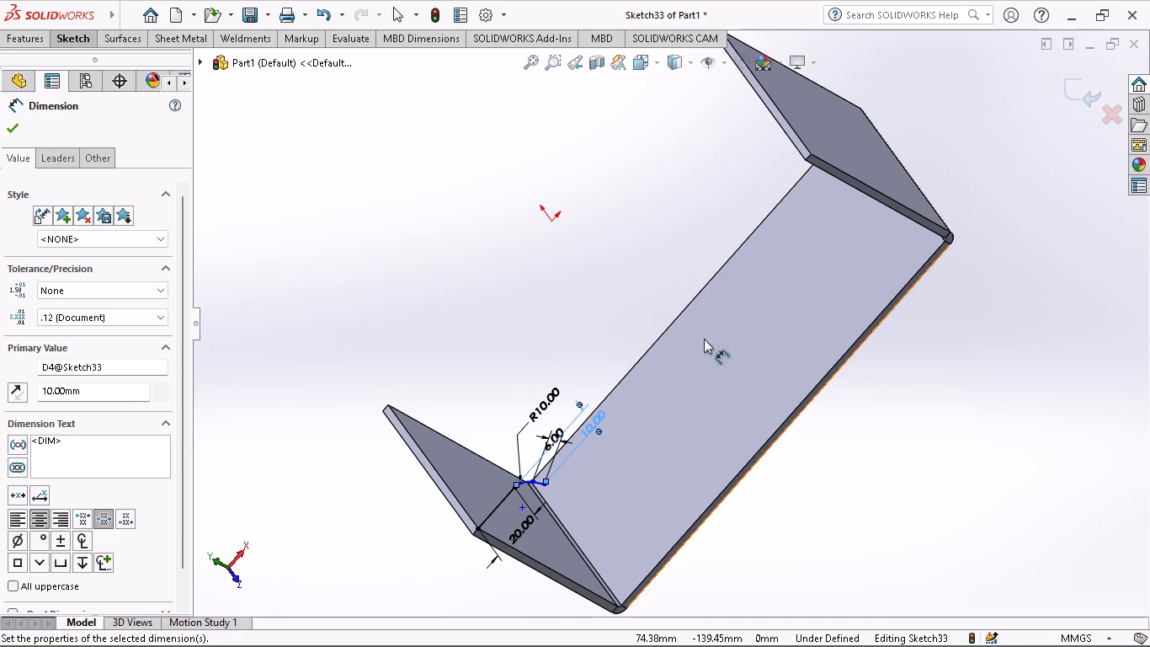
pyautogui.moveTo(534, 450); pyautogui.dragTo(482, 468, button='middle')
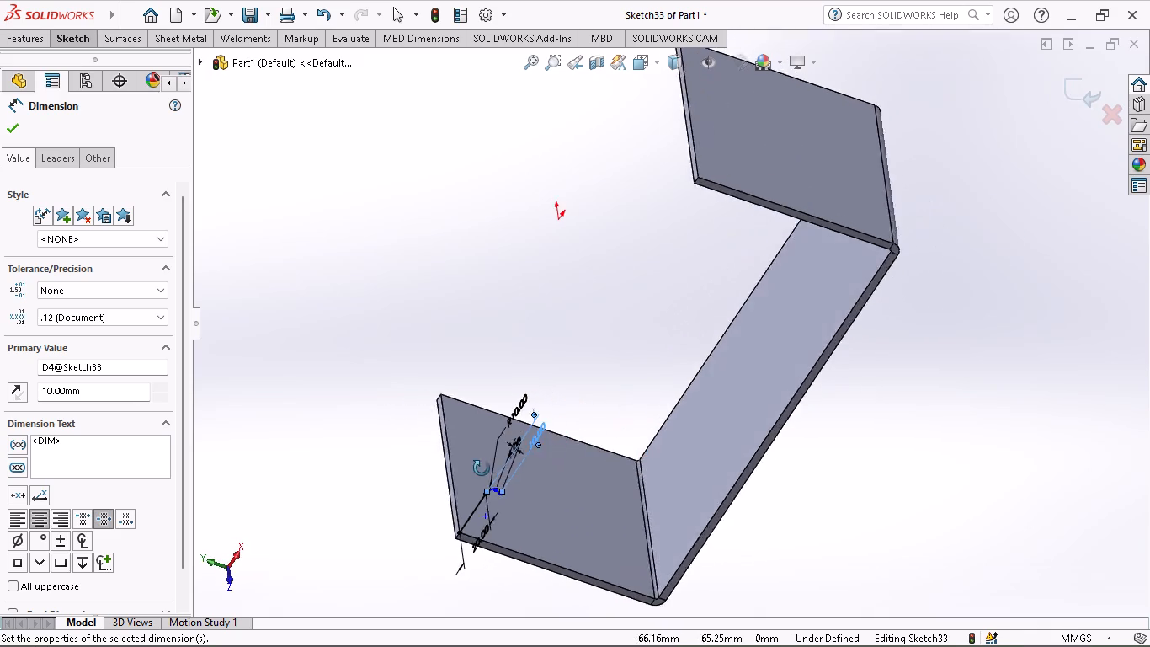
pyautogui.moveTo(482, 468); pyautogui.dragTo(535, 484, button='middle')
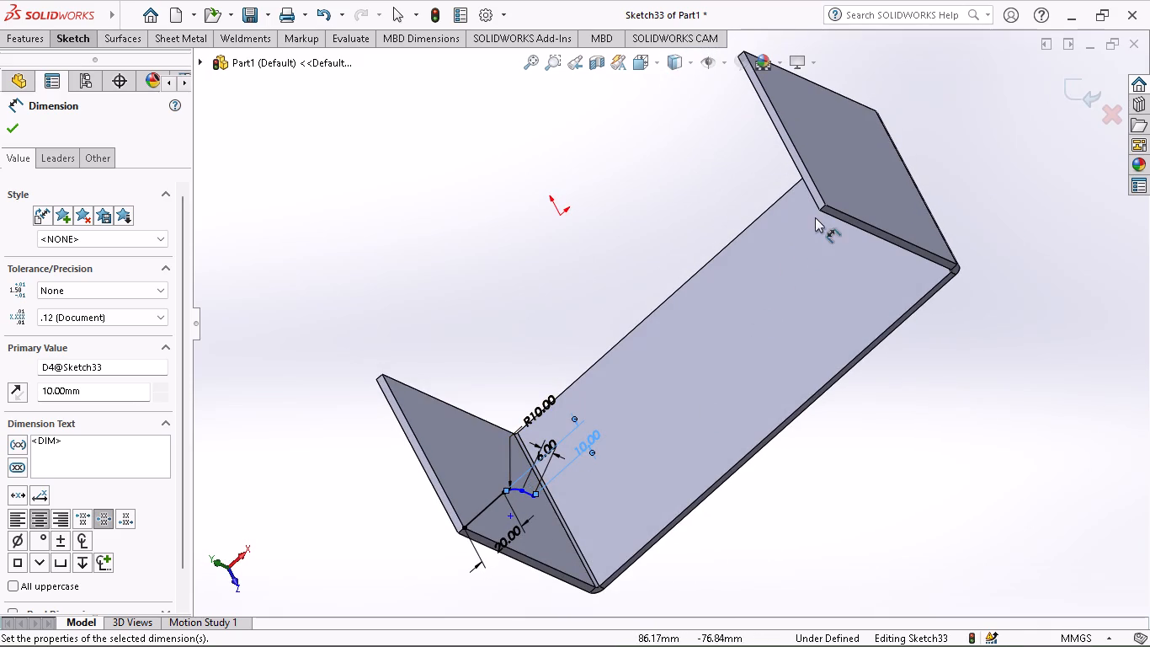
pyautogui.click(1073, 104)
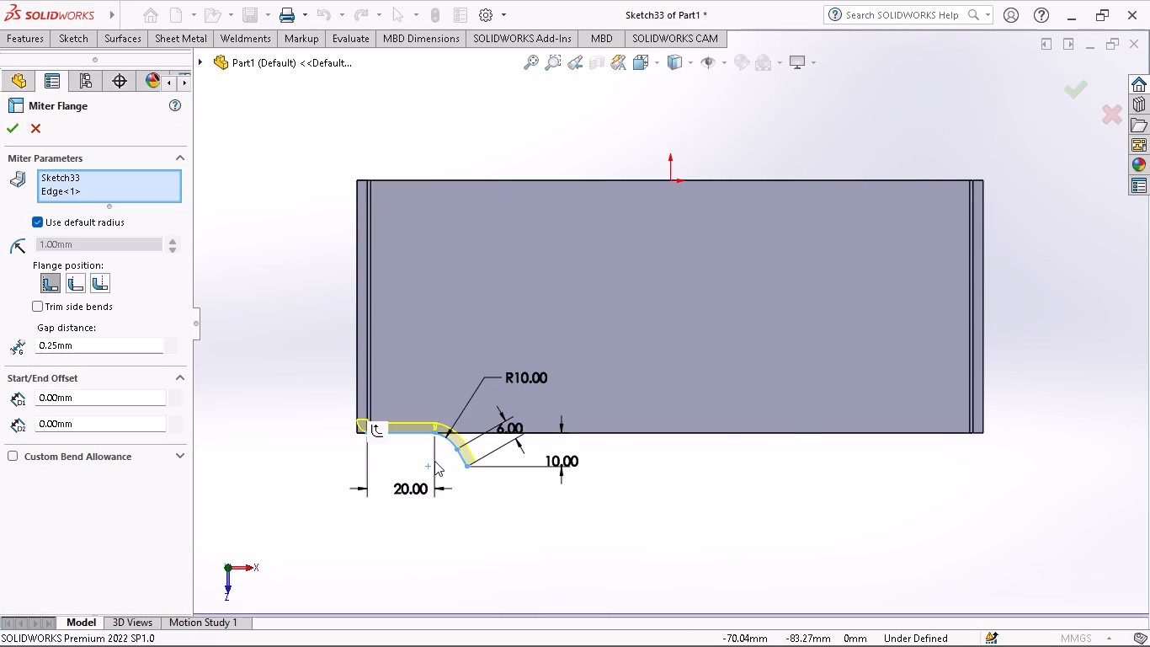
# Extend the miter flange along the long inner front edge of the base, around the bend at the first side flange.
pyautogui.moveTo(434, 461); pyautogui.dragTo(435, 288, button='middle')
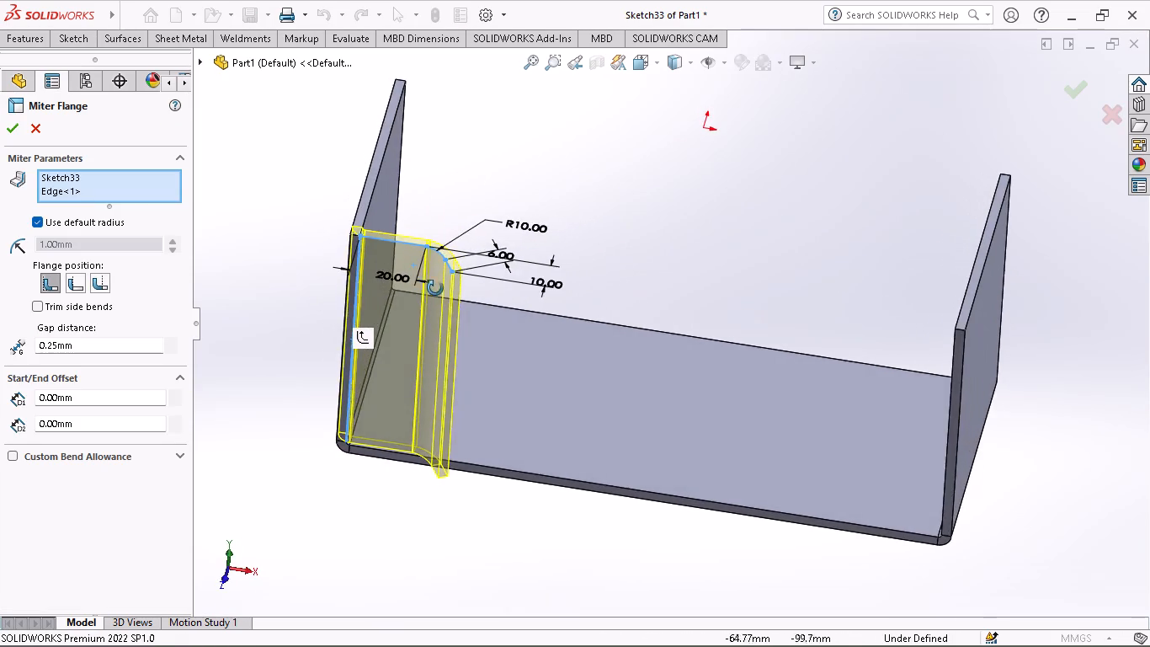
pyautogui.moveTo(435, 288); pyautogui.dragTo(435, 263, button='middle')
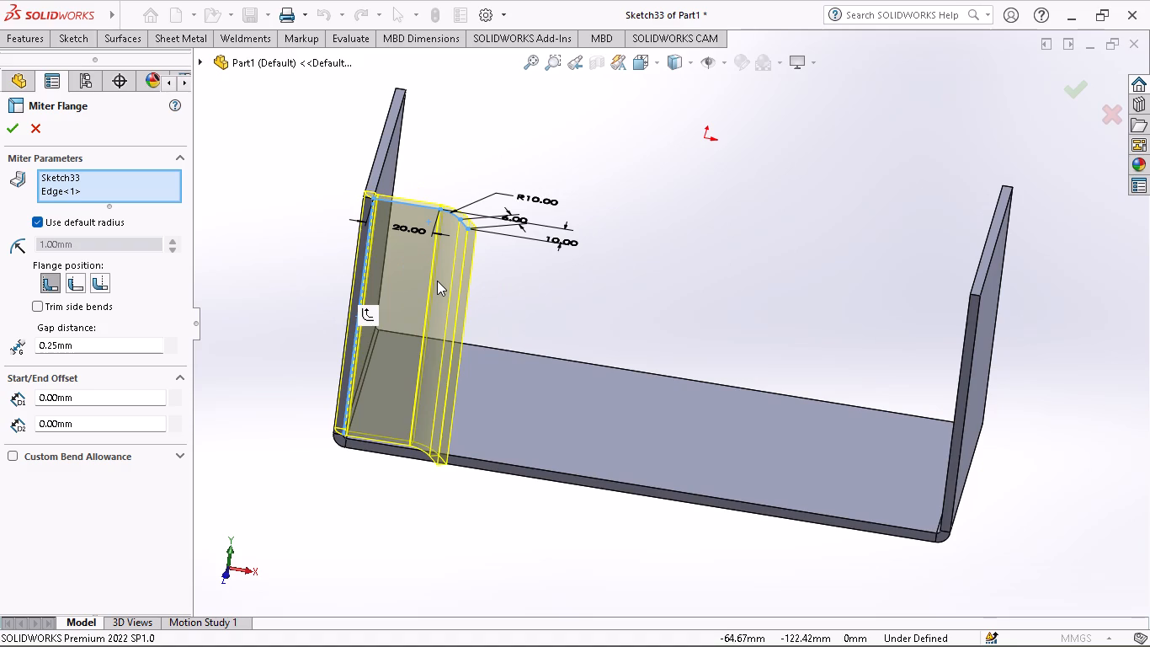
pyautogui.moveTo(402, 329); pyautogui.dragTo(348, 337, button='middle')
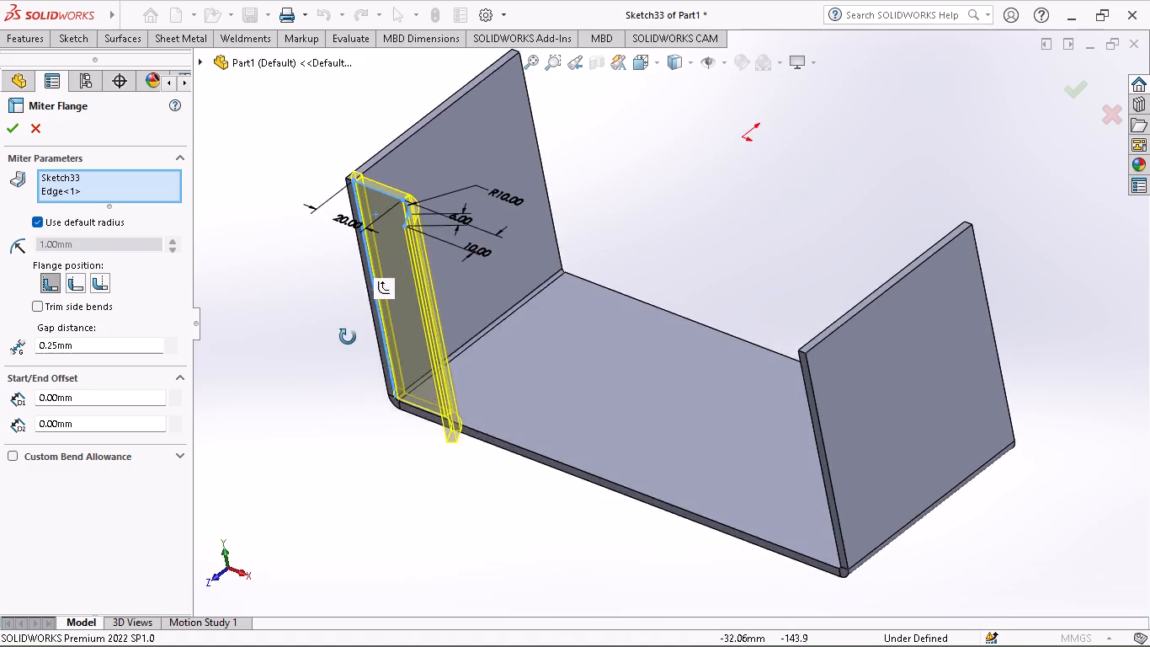
pyautogui.moveTo(348, 337); pyautogui.dragTo(367, 318, button='middle')
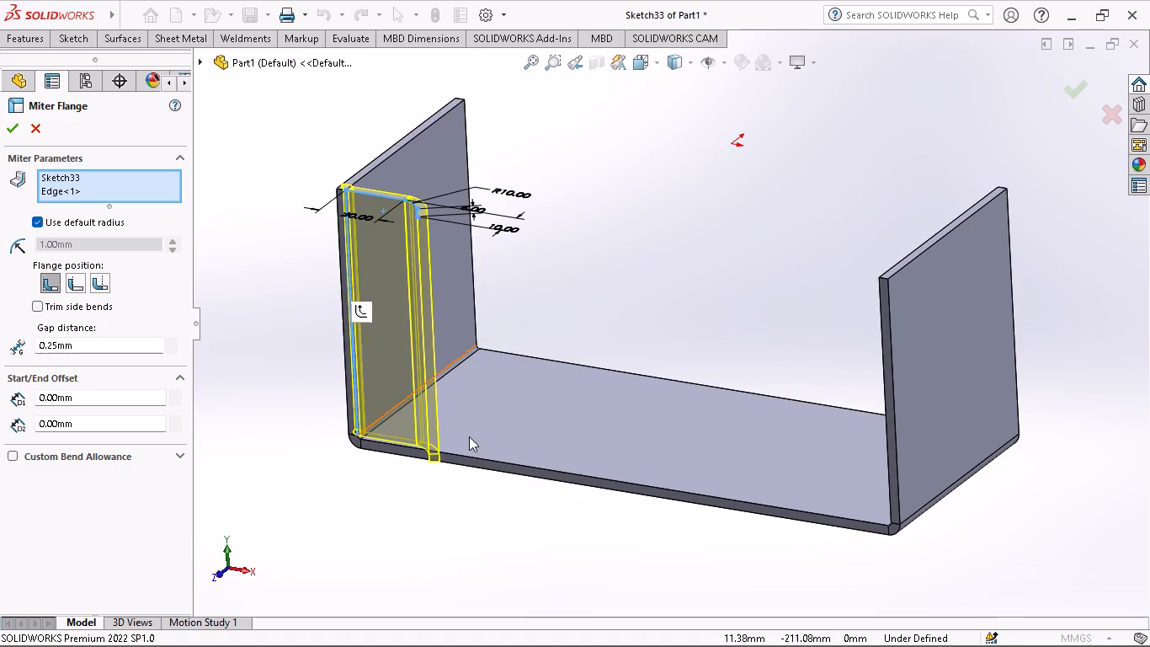
pyautogui.click(511, 463)
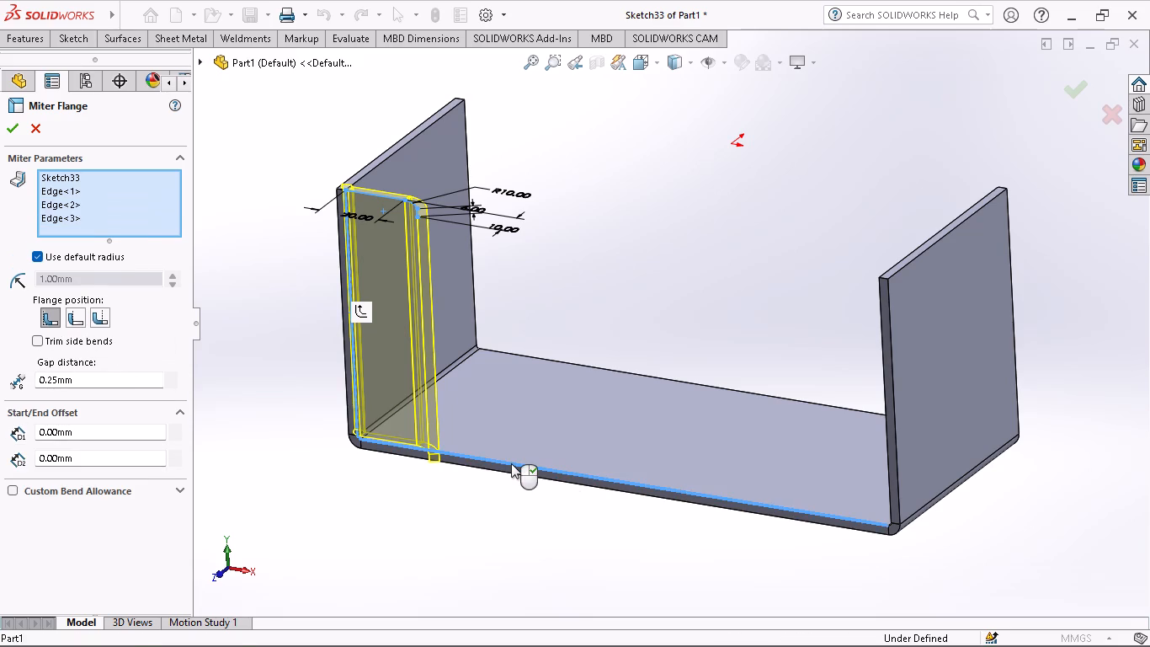
# Compare the Material Inside and Material Outside flange positions for the miter flange, settling on Material Outside.
pyautogui.middleClick(579, 409)
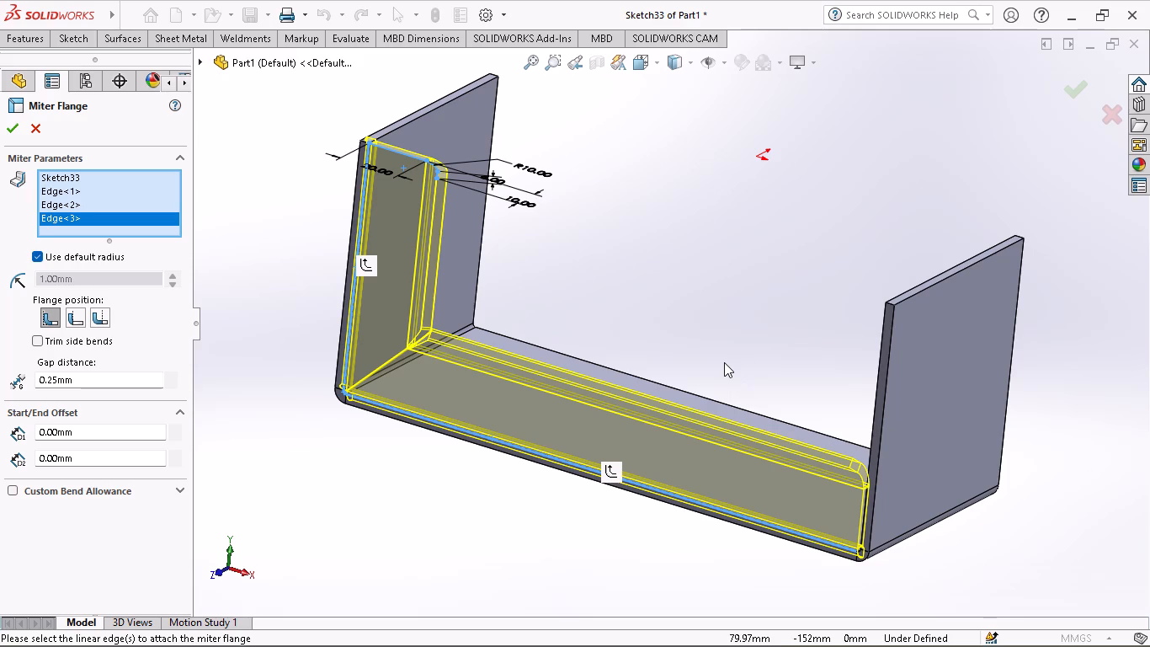
pyautogui.click(63, 320)
pyautogui.click(65, 320)
pyautogui.click(79, 317)
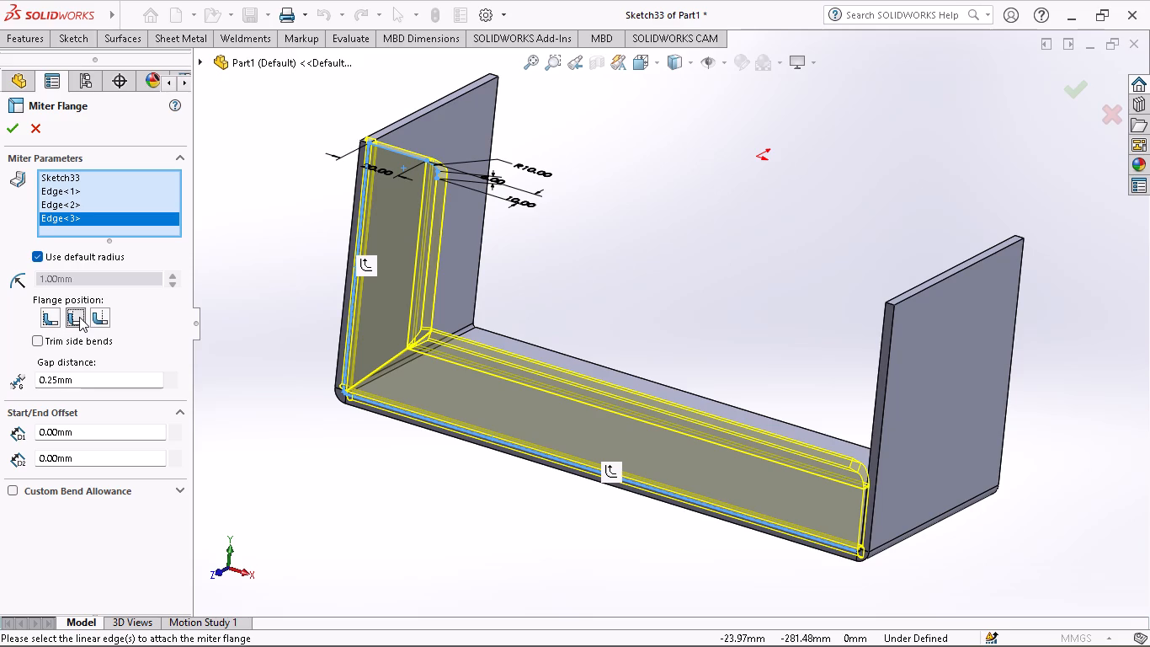
pyautogui.click(50, 318)
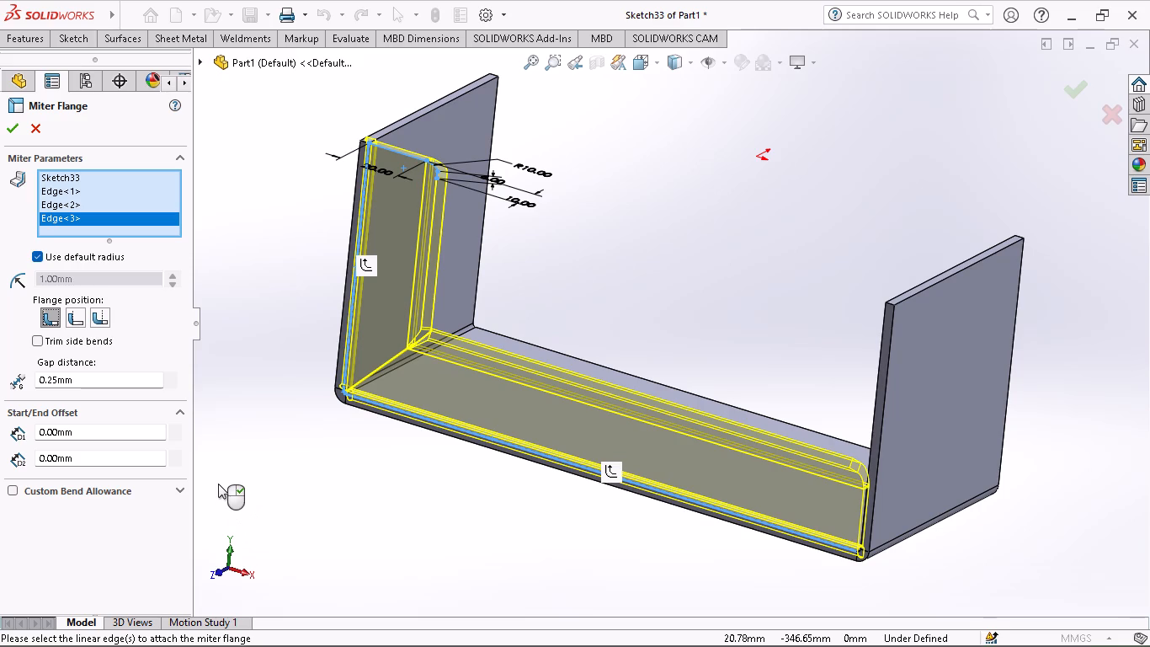
pyautogui.click(77, 318)
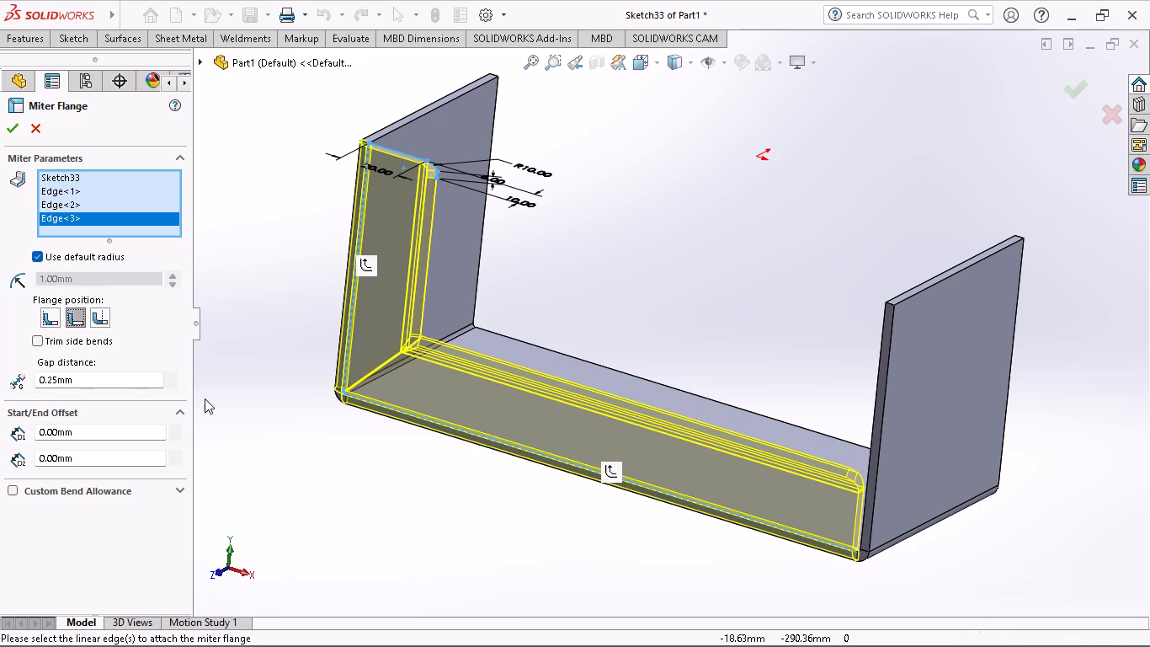
pyautogui.moveTo(415, 383); pyautogui.dragTo(388, 364, button='middle')
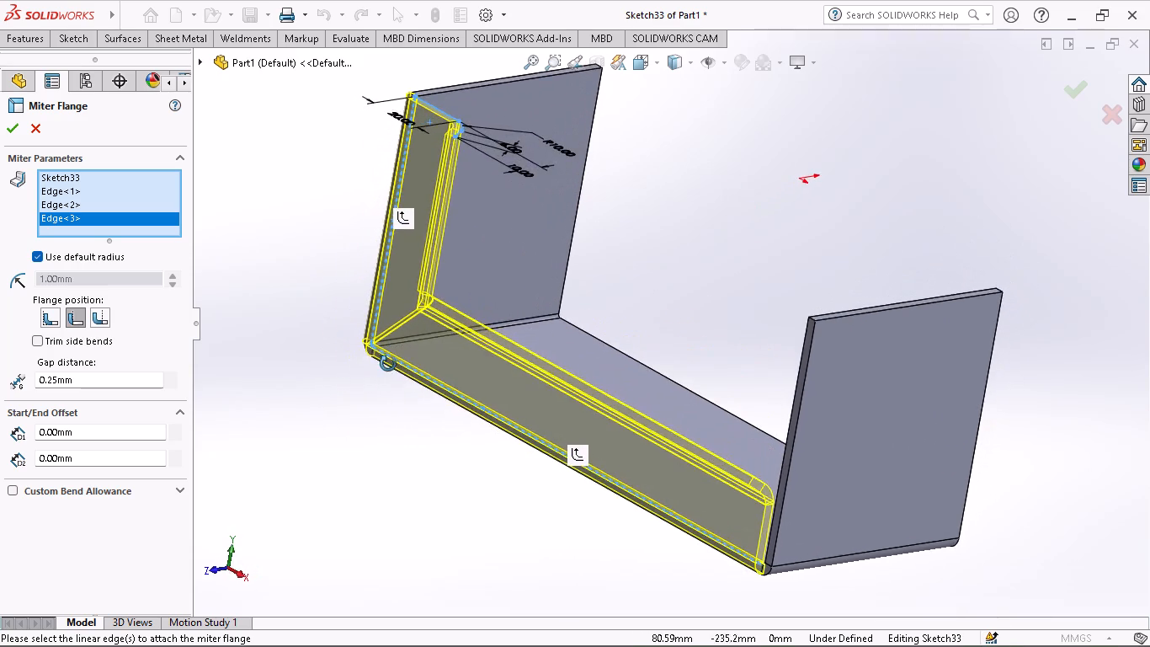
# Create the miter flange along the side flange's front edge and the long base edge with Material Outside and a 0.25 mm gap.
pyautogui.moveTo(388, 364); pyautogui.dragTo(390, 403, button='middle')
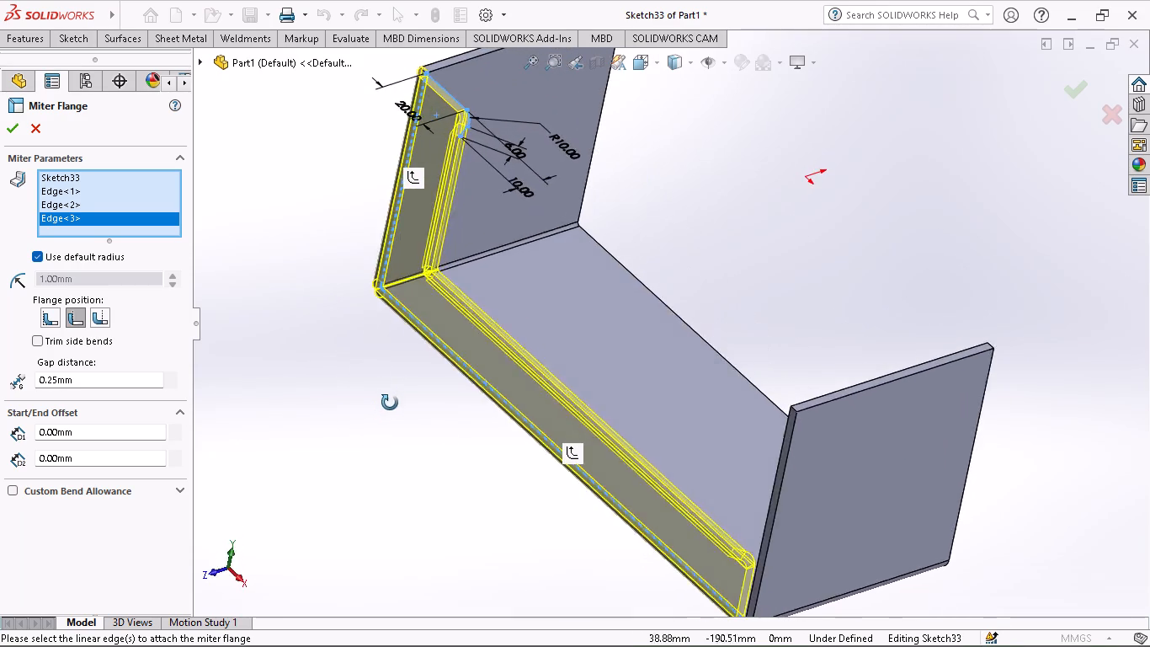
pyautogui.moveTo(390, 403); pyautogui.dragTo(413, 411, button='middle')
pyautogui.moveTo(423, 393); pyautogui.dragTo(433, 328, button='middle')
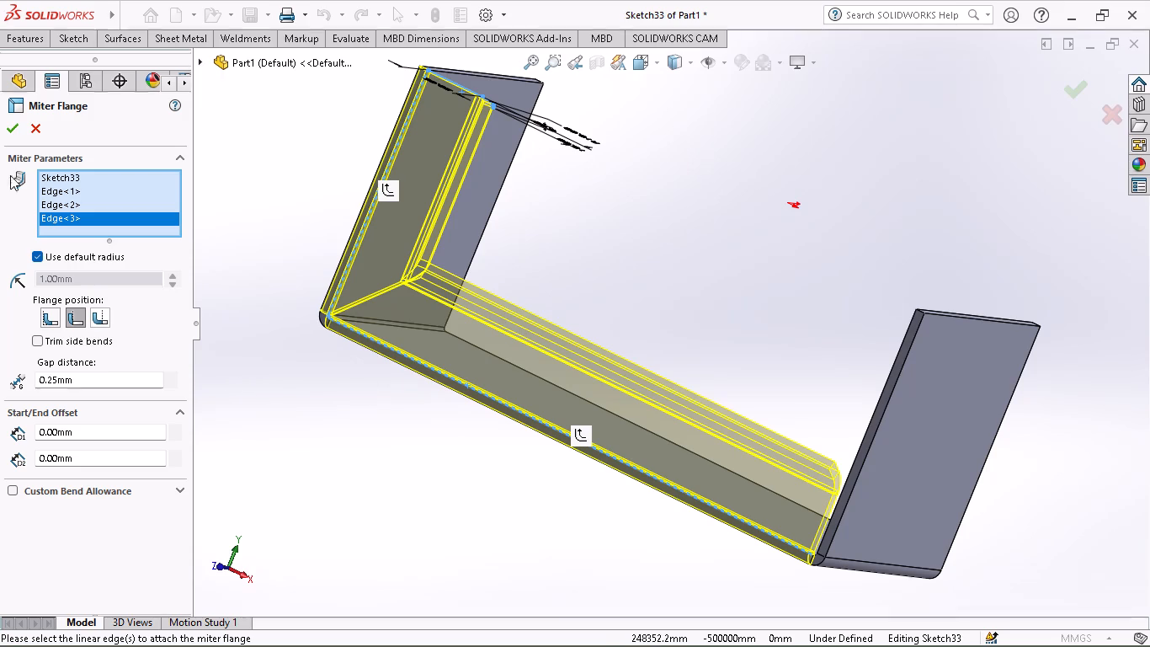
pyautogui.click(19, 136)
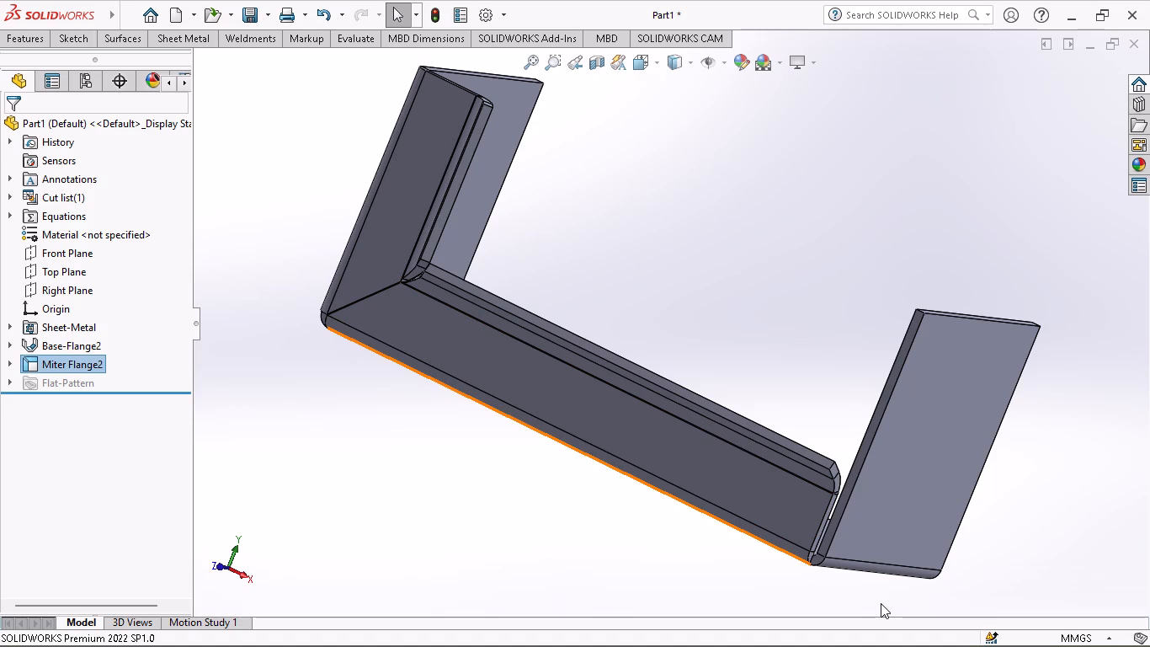
# Examine the part's sheet metal definition and the base flange's underlying sketch and two bends.
pyautogui.middleClick(828, 320)
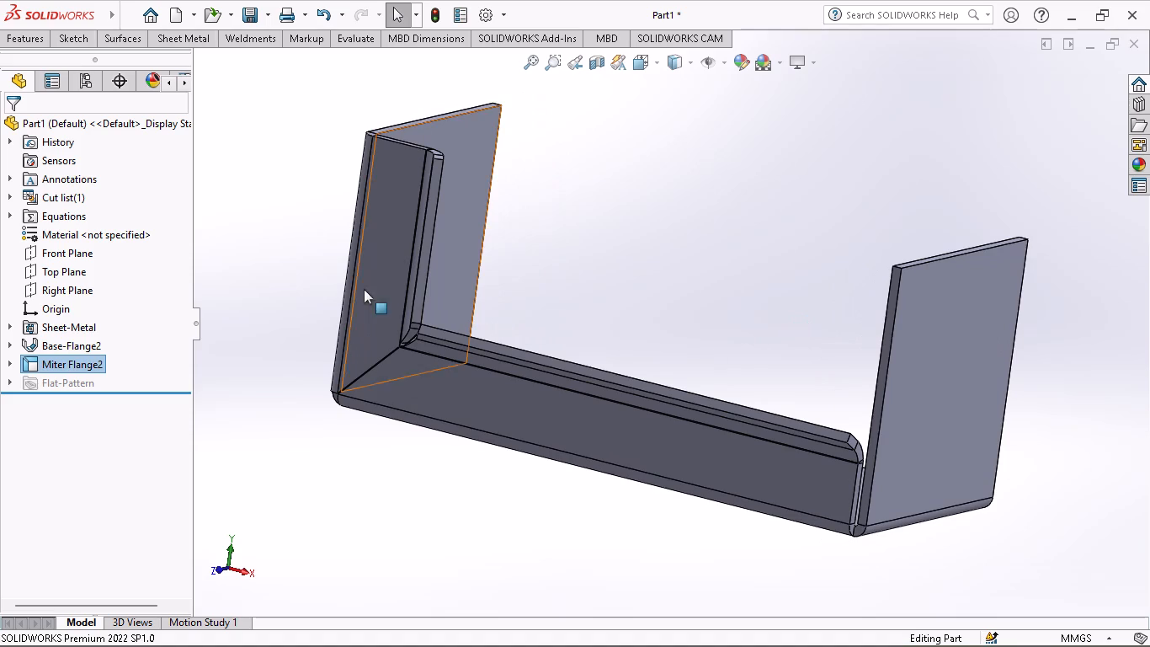
pyautogui.click(3, 326)
pyautogui.click(11, 326)
pyautogui.click(11, 326)
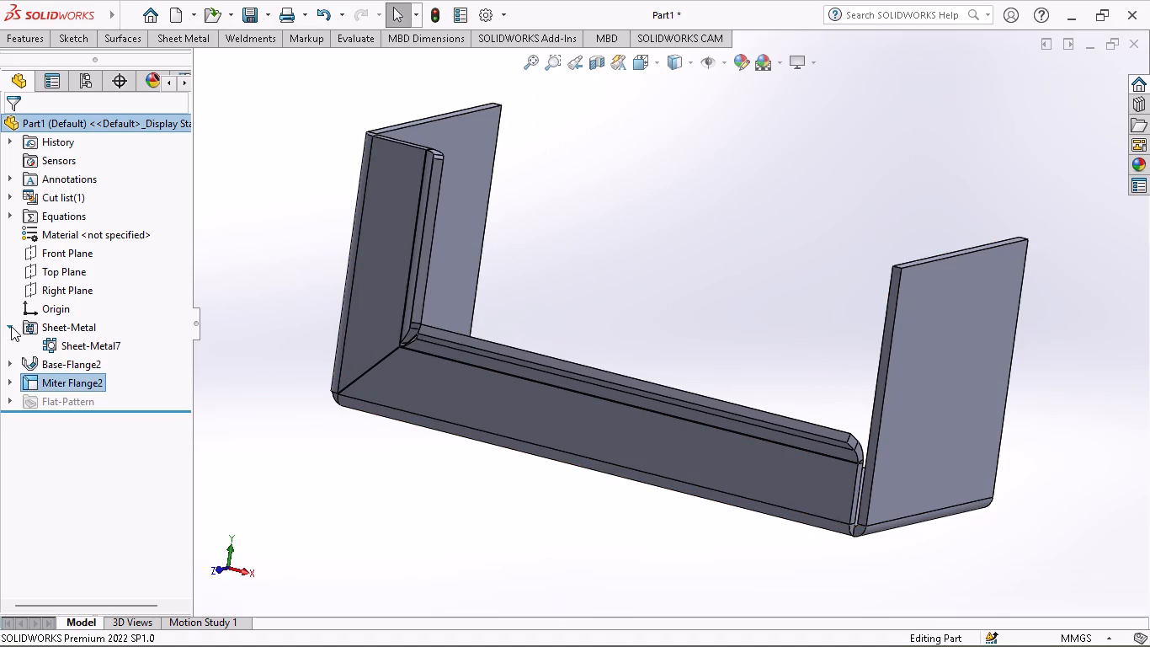
pyautogui.click(11, 326)
pyautogui.click(11, 326)
pyautogui.click(2, 344)
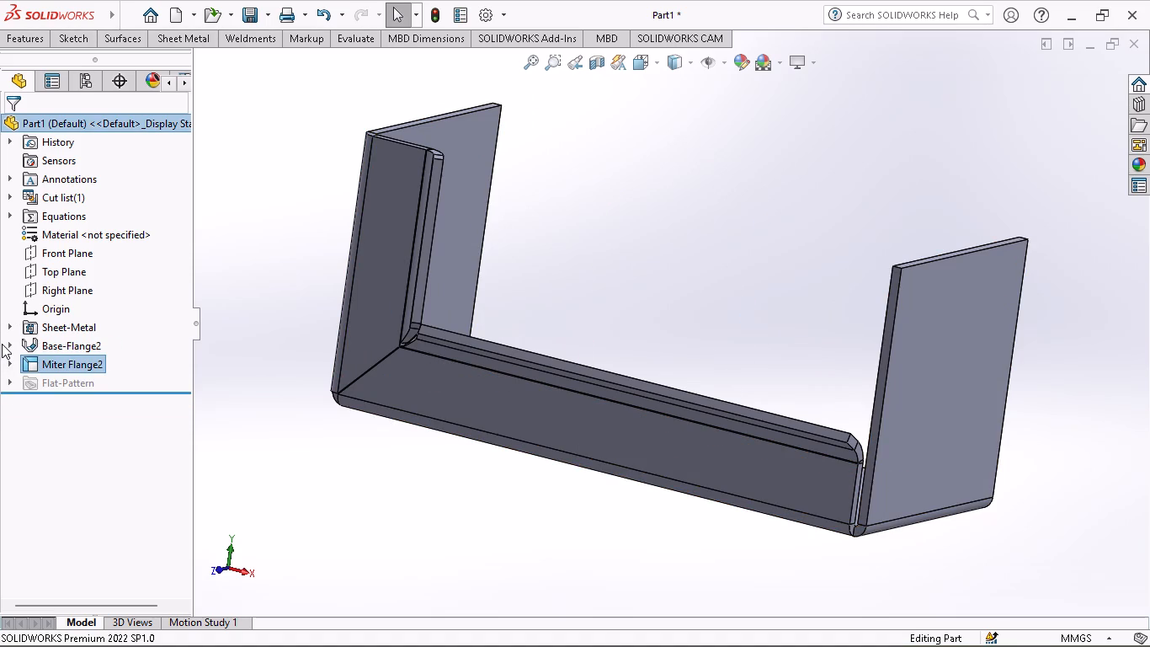
pyautogui.click(6, 344)
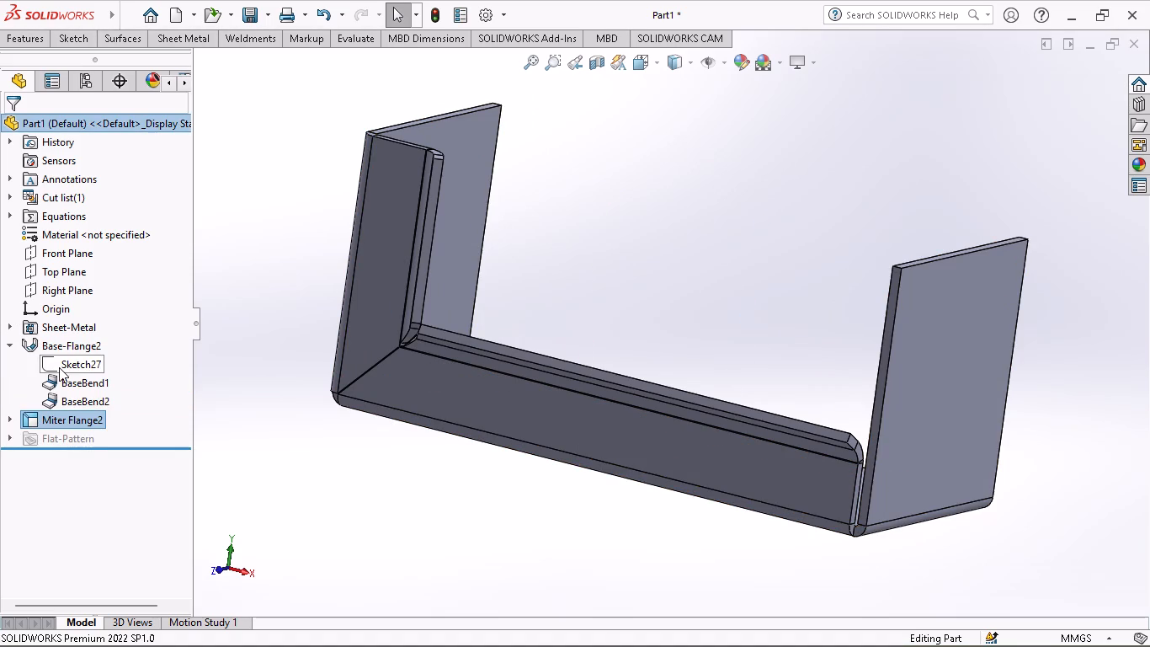
pyautogui.click(59, 367)
pyautogui.moveTo(242, 379); pyautogui.dragTo(253, 467, button='middle')
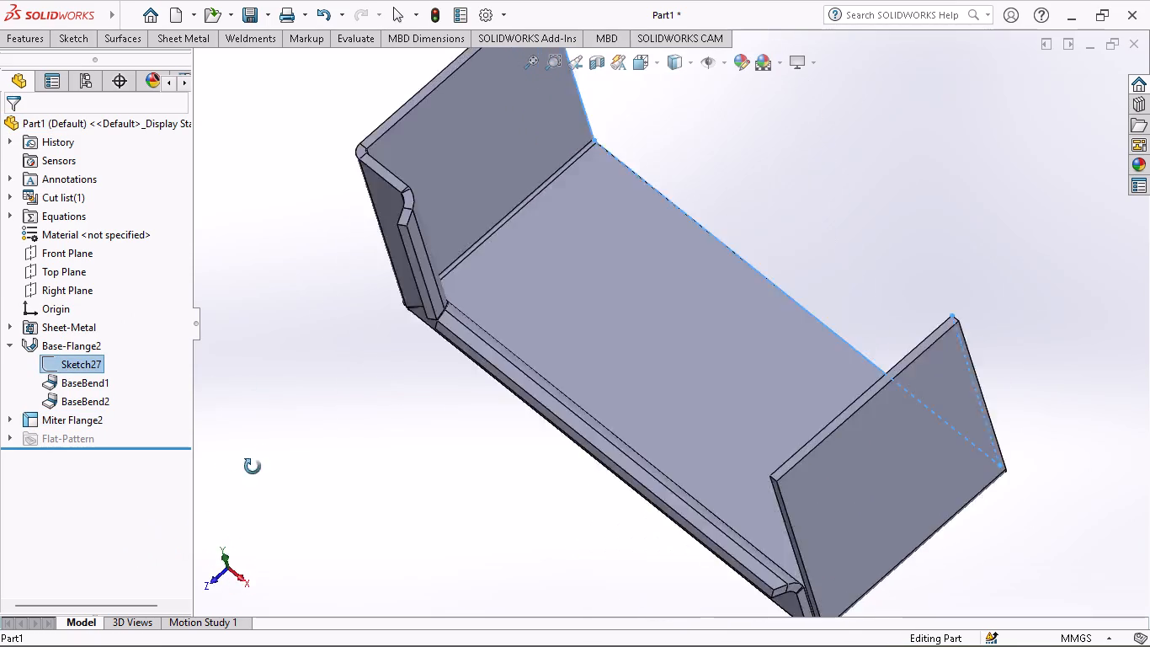
pyautogui.moveTo(253, 467); pyautogui.dragTo(234, 426, button='middle')
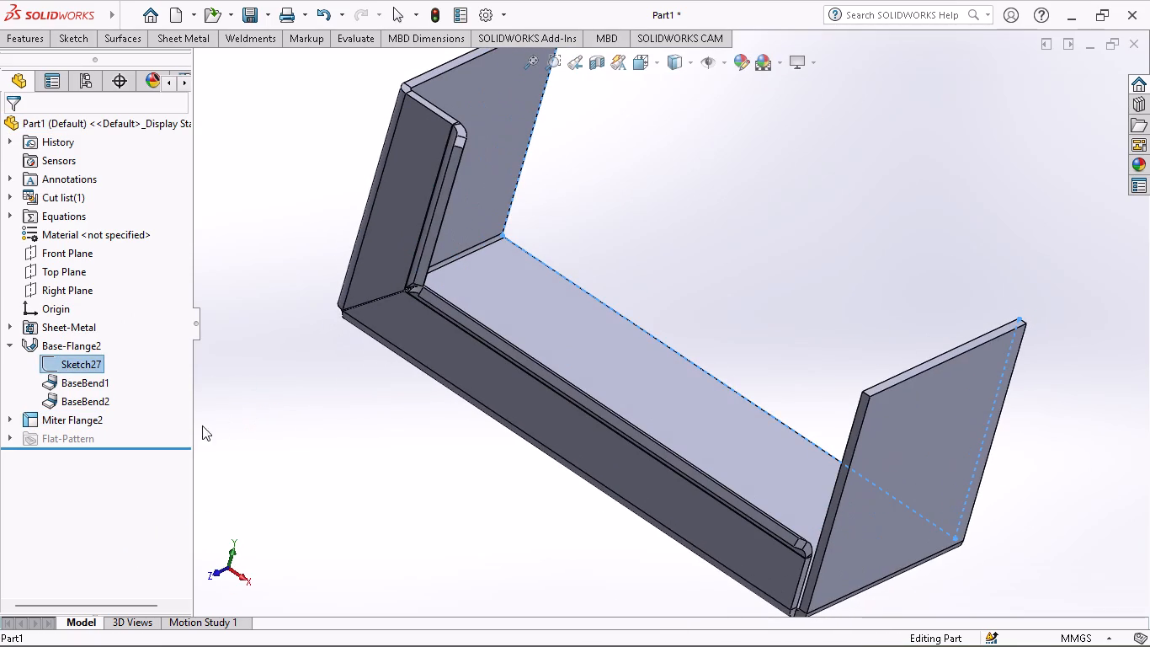
pyautogui.click(72, 385)
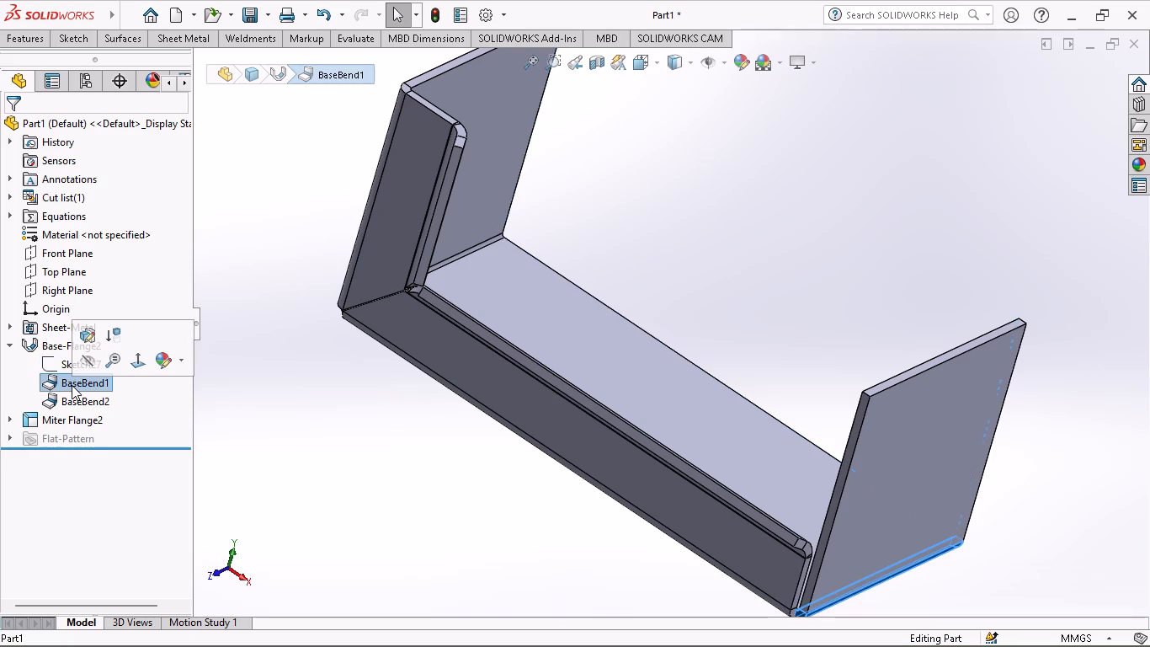
pyautogui.click(71, 395)
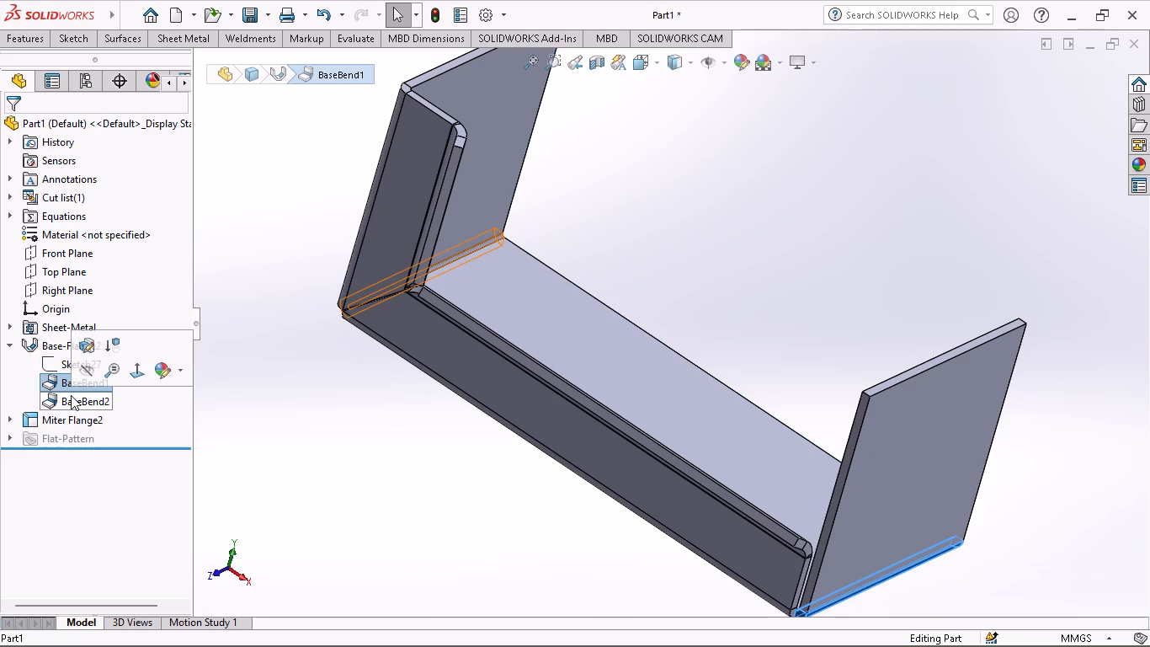
# Open the base flange's sketch to review its U-shaped profile, and exit it without changes.
pyautogui.click(38, 349)
pyautogui.click(80, 292)
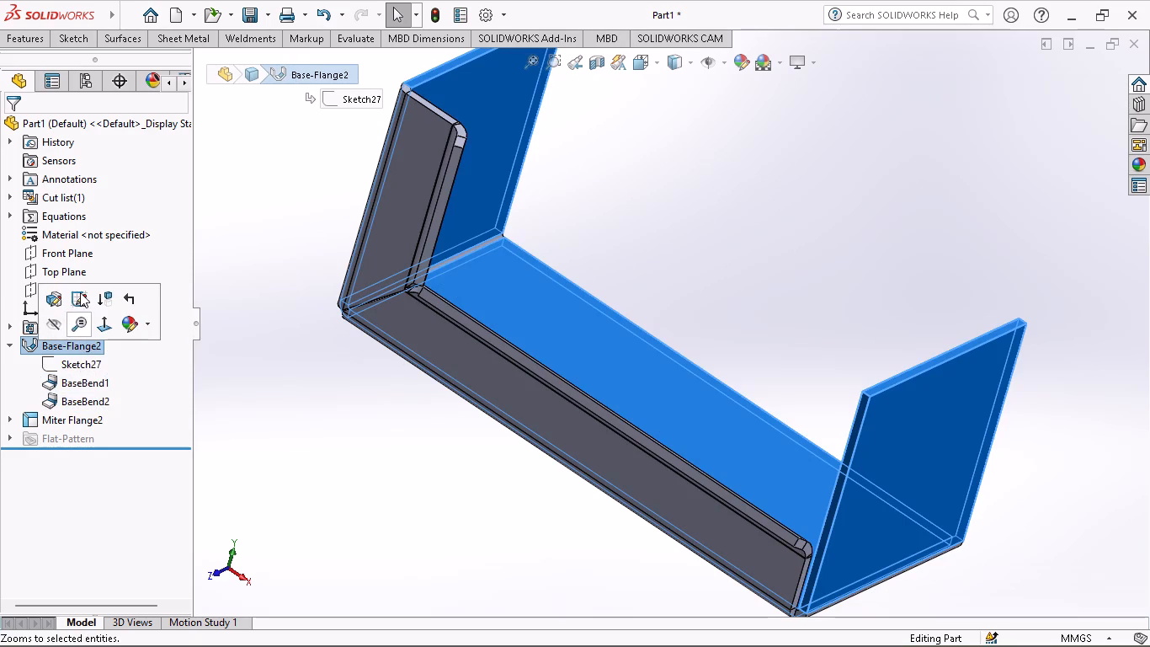
pyautogui.moveTo(518, 411); pyautogui.dragTo(518, 383, button='middle')
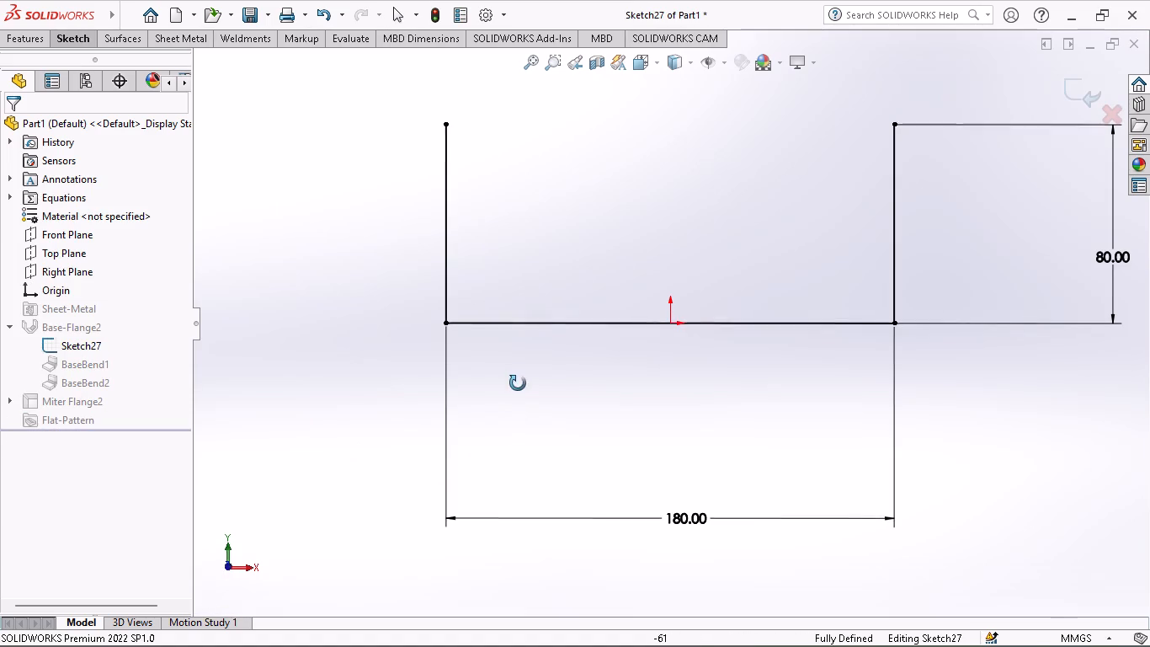
pyautogui.moveTo(518, 383); pyautogui.dragTo(514, 358, button='middle')
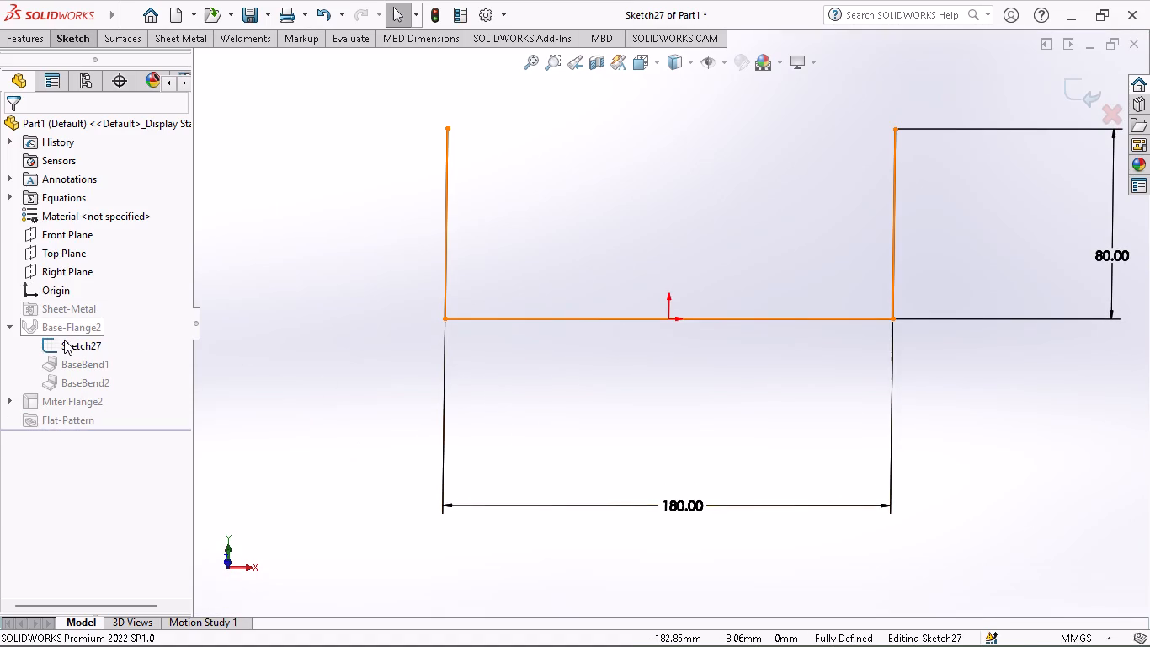
pyautogui.rightClick(333, 232)
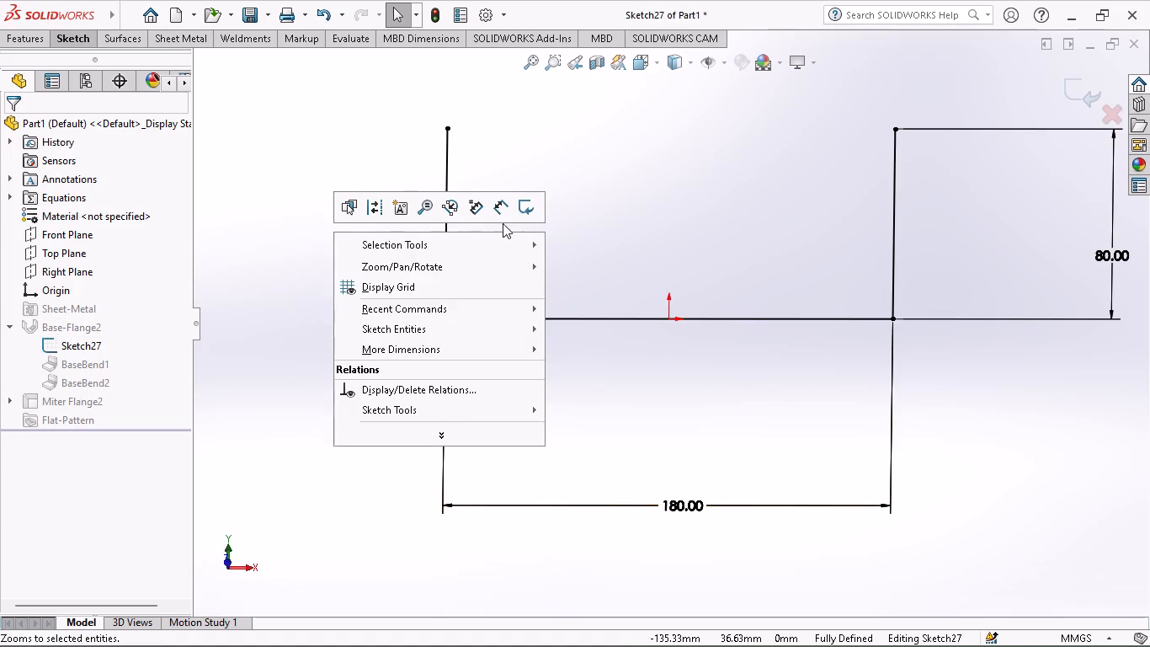
pyautogui.click(525, 214)
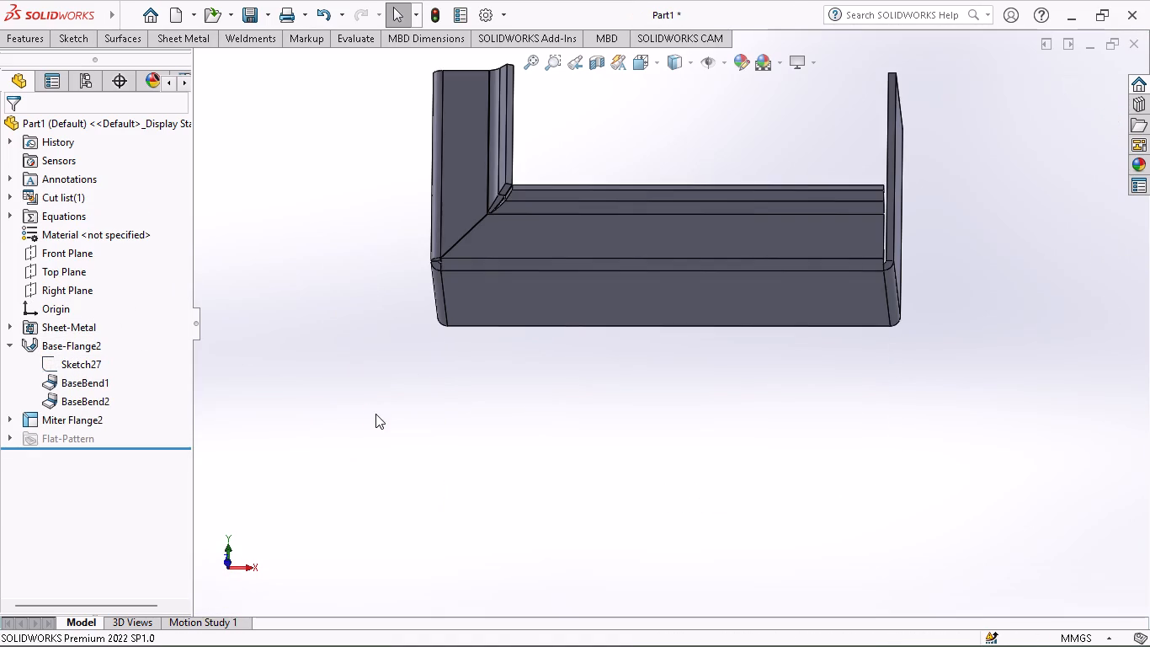
# Open the miter flange's sketch for editing and review its dimensioned line-arc-line profile.
pyautogui.moveTo(354, 398); pyautogui.dragTo(274, 475, button='middle')
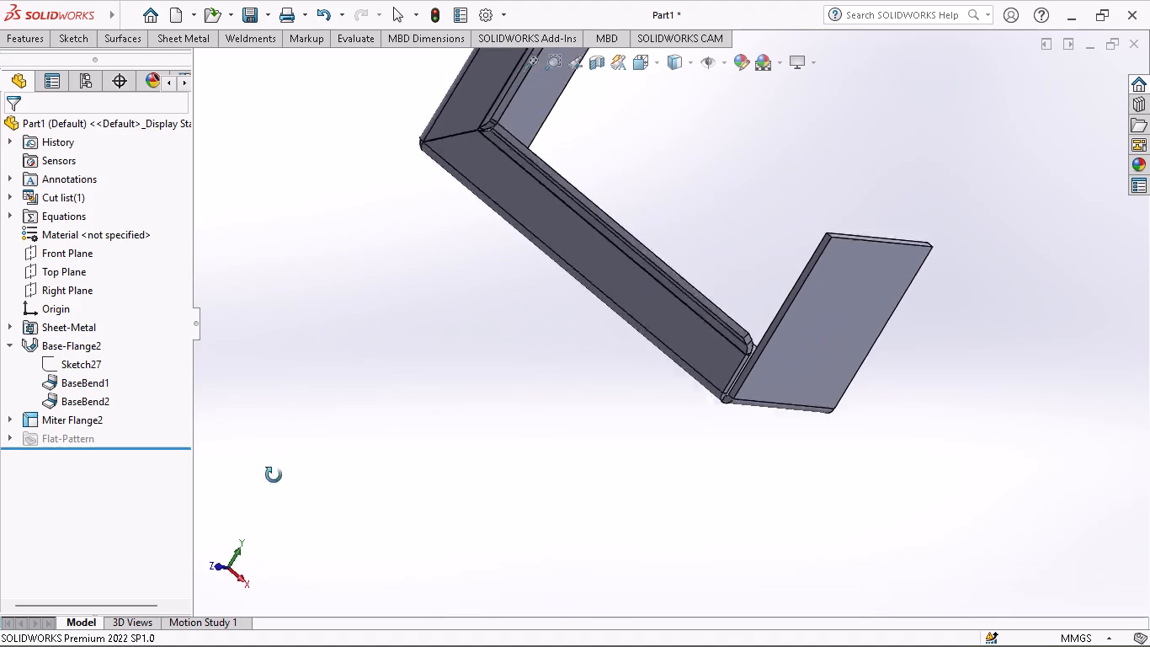
pyautogui.moveTo(274, 475); pyautogui.dragTo(338, 464, button='middle')
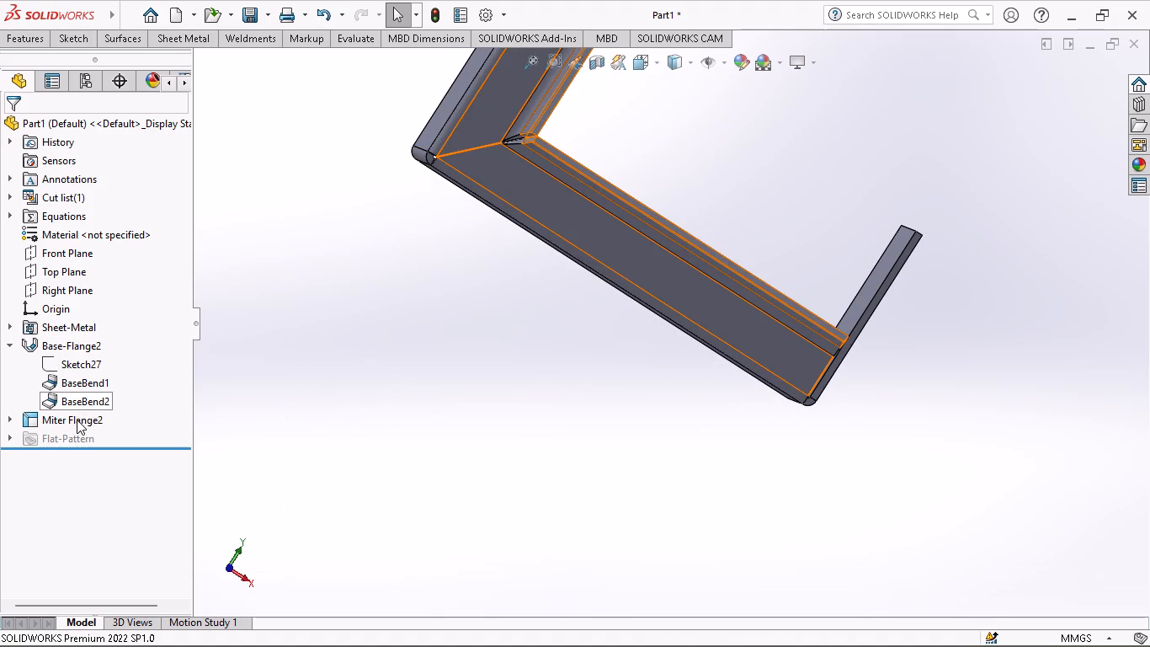
pyautogui.click(8, 418)
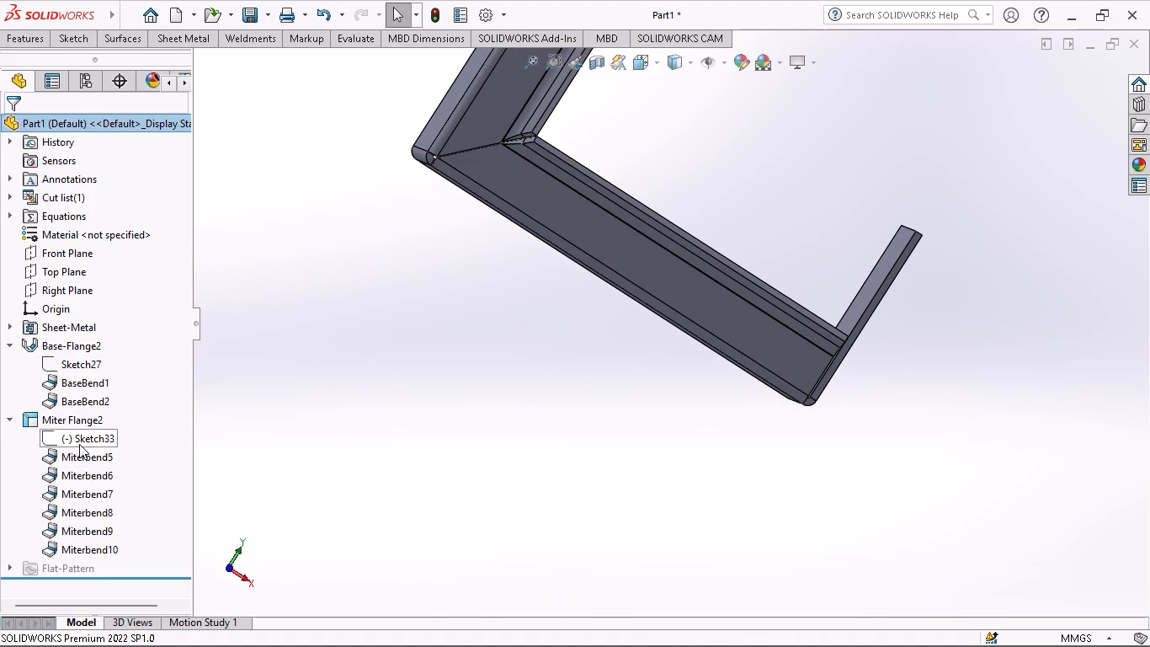
pyautogui.click(81, 441)
pyautogui.click(102, 396)
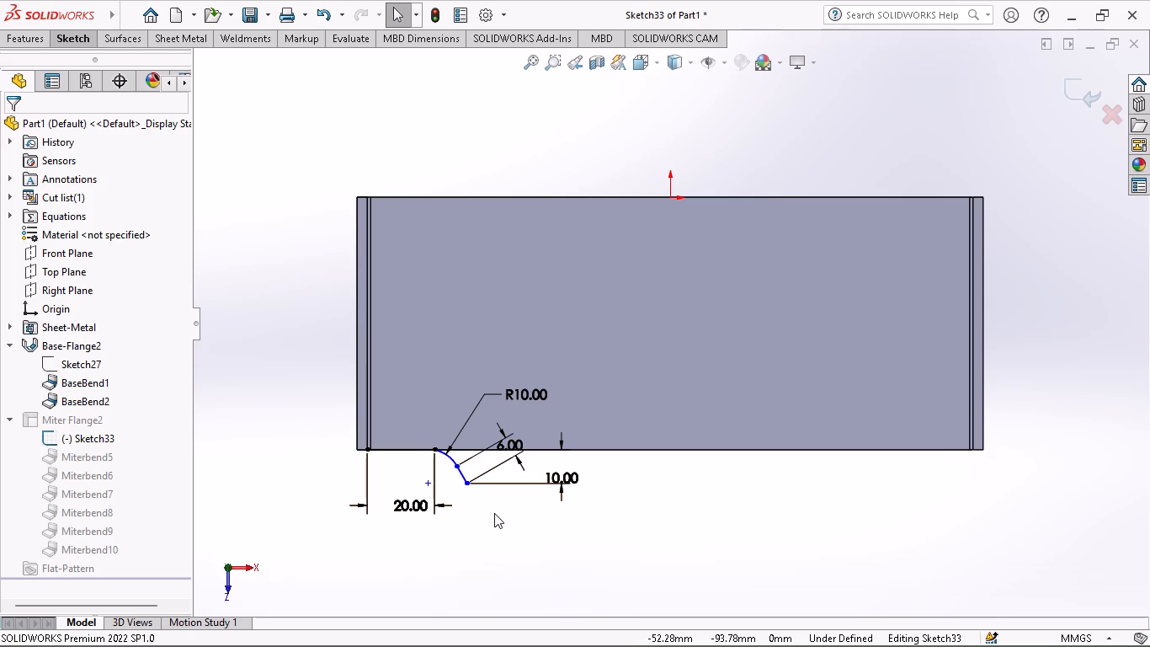
pyautogui.moveTo(494, 513); pyautogui.dragTo(334, 415)
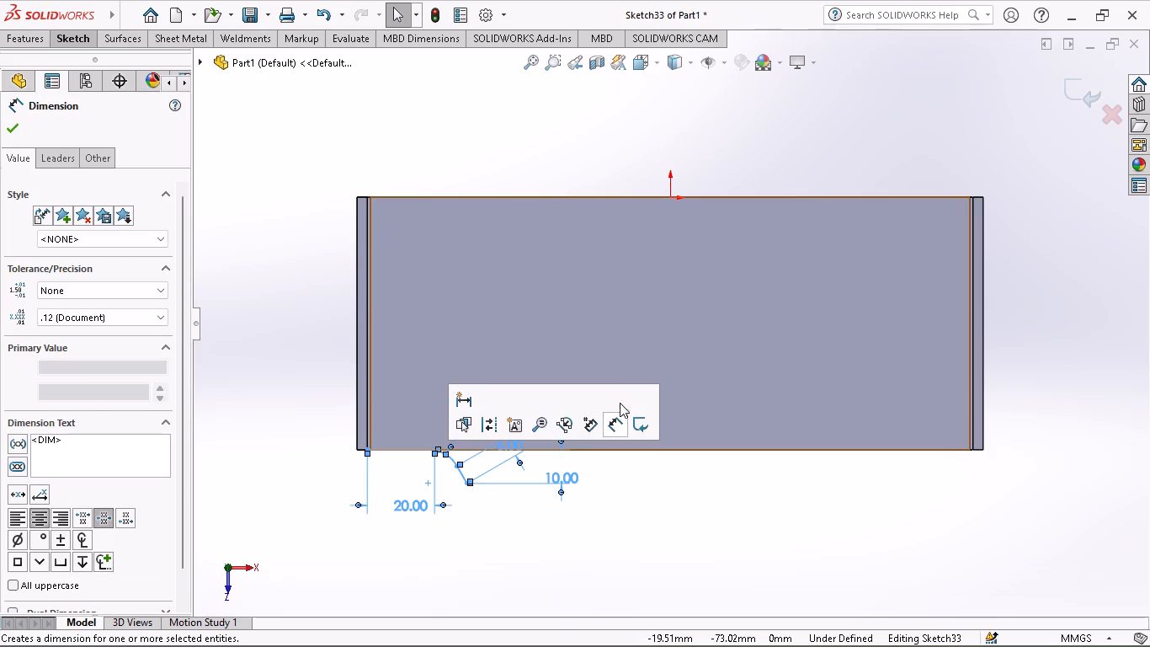
pyautogui.rightClick(666, 371)
pyautogui.click(587, 370)
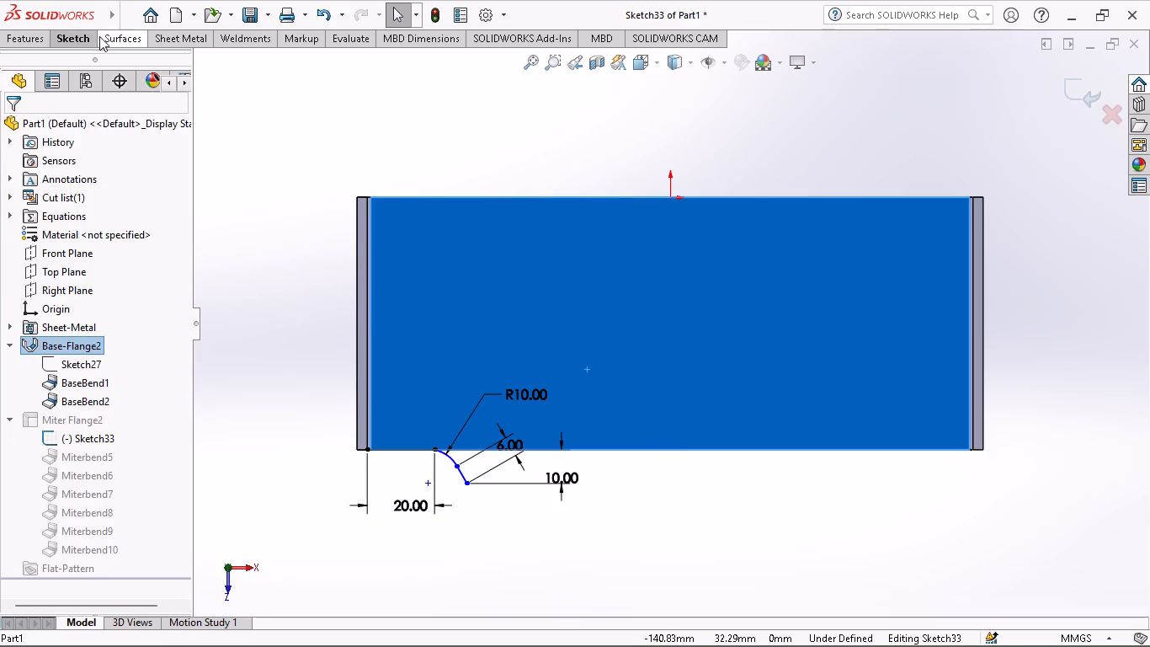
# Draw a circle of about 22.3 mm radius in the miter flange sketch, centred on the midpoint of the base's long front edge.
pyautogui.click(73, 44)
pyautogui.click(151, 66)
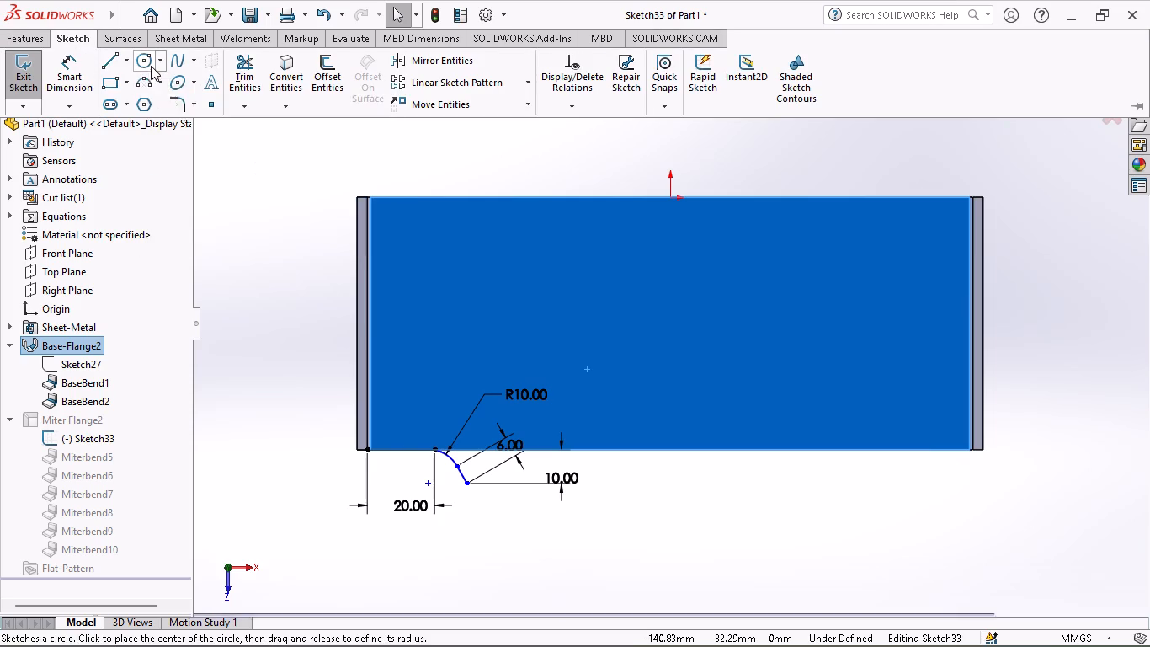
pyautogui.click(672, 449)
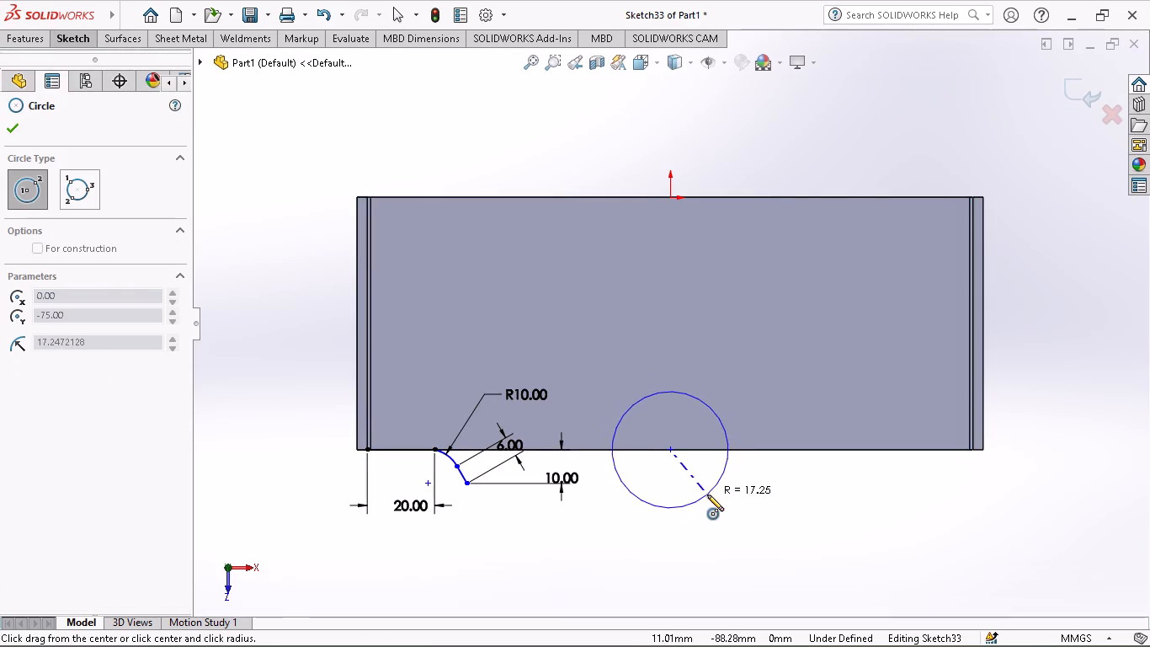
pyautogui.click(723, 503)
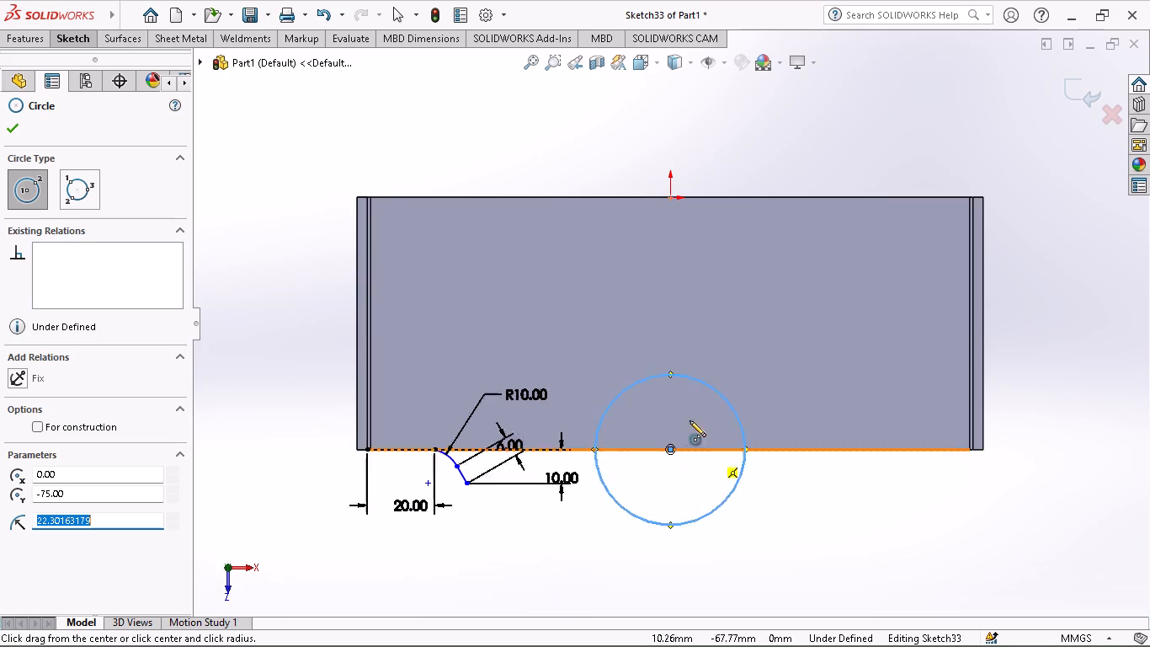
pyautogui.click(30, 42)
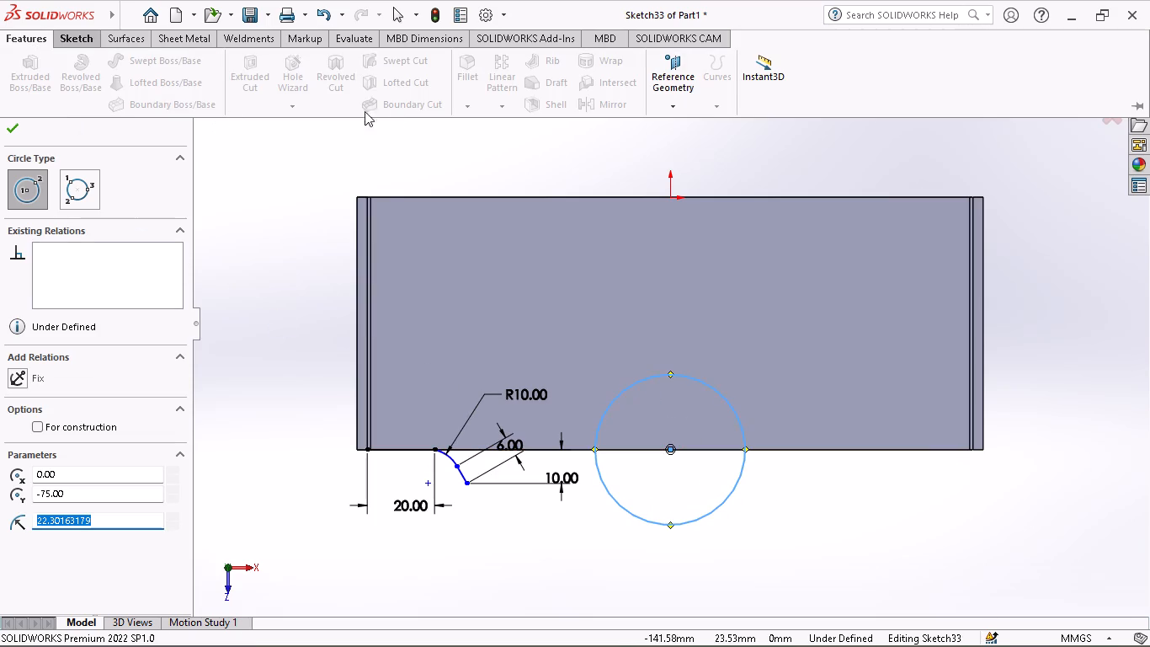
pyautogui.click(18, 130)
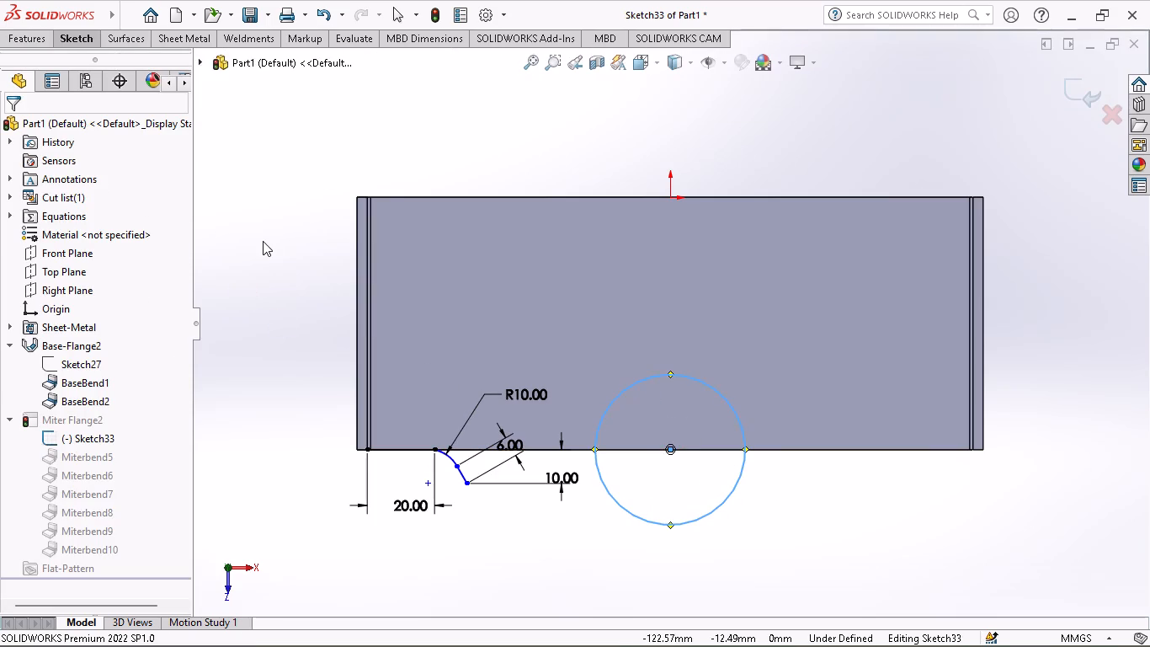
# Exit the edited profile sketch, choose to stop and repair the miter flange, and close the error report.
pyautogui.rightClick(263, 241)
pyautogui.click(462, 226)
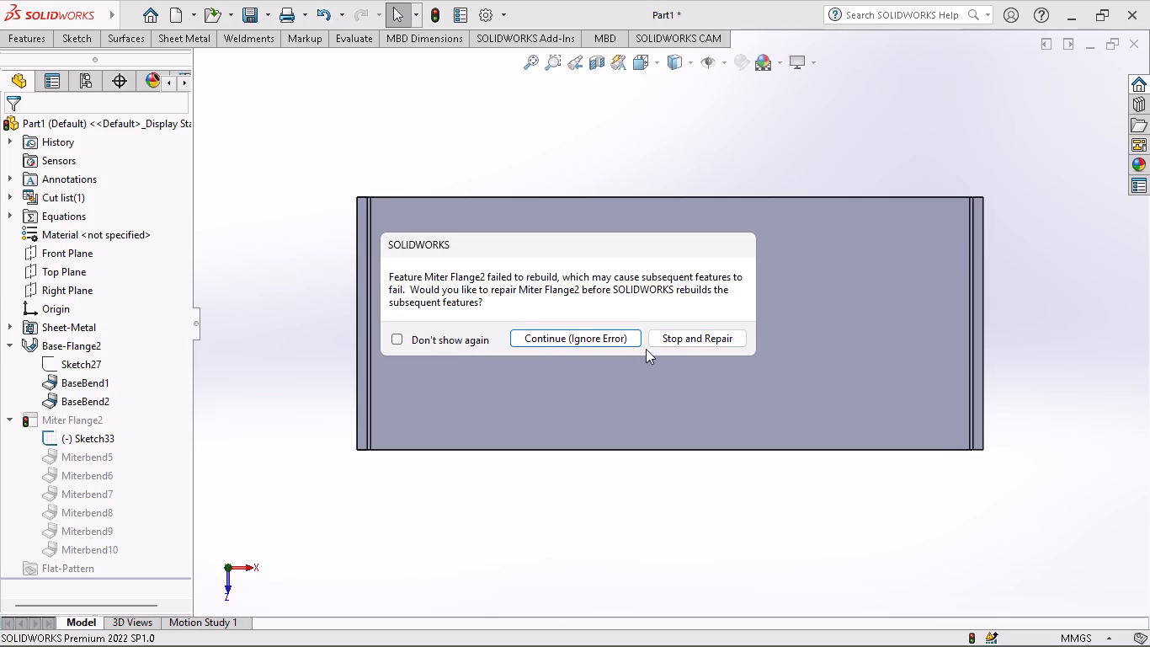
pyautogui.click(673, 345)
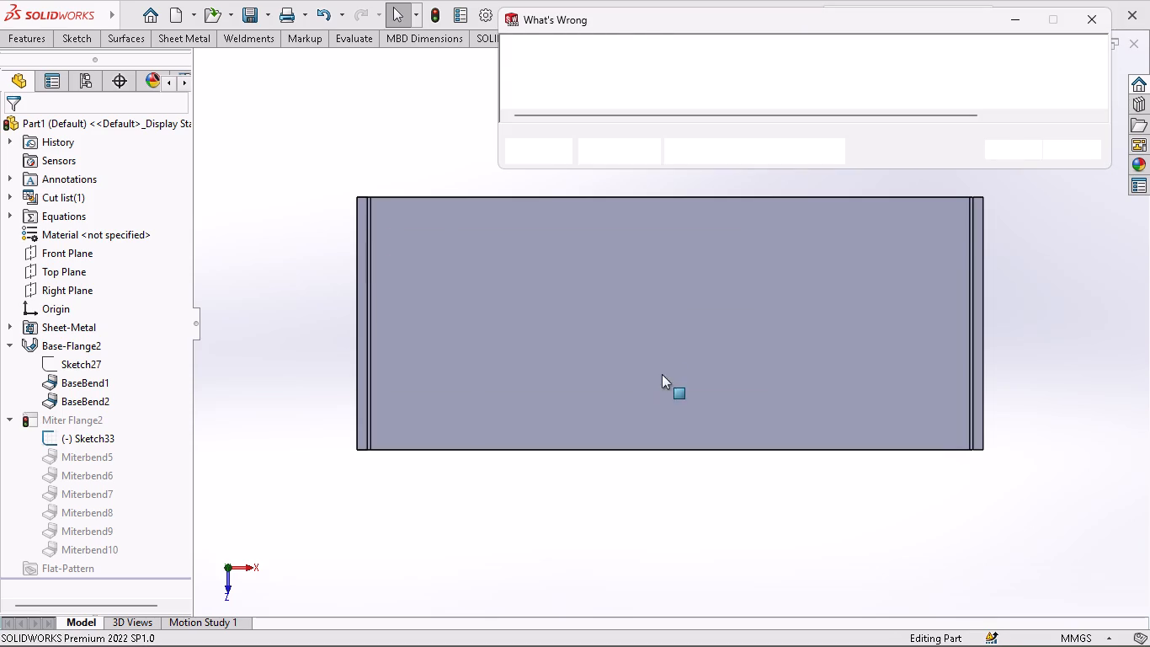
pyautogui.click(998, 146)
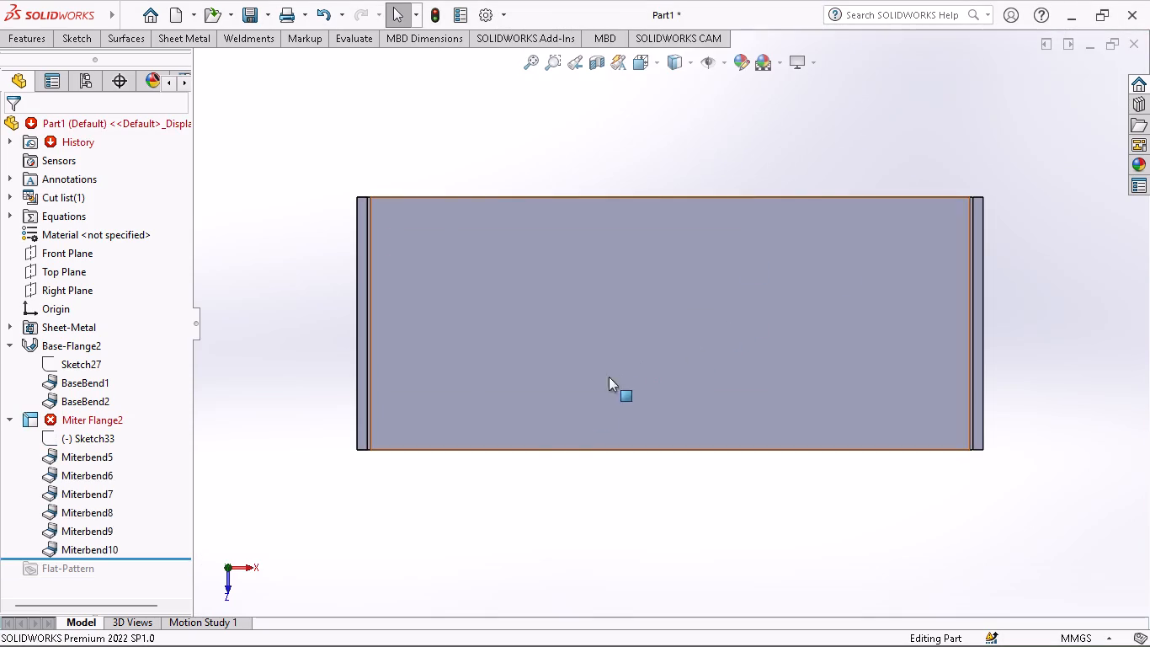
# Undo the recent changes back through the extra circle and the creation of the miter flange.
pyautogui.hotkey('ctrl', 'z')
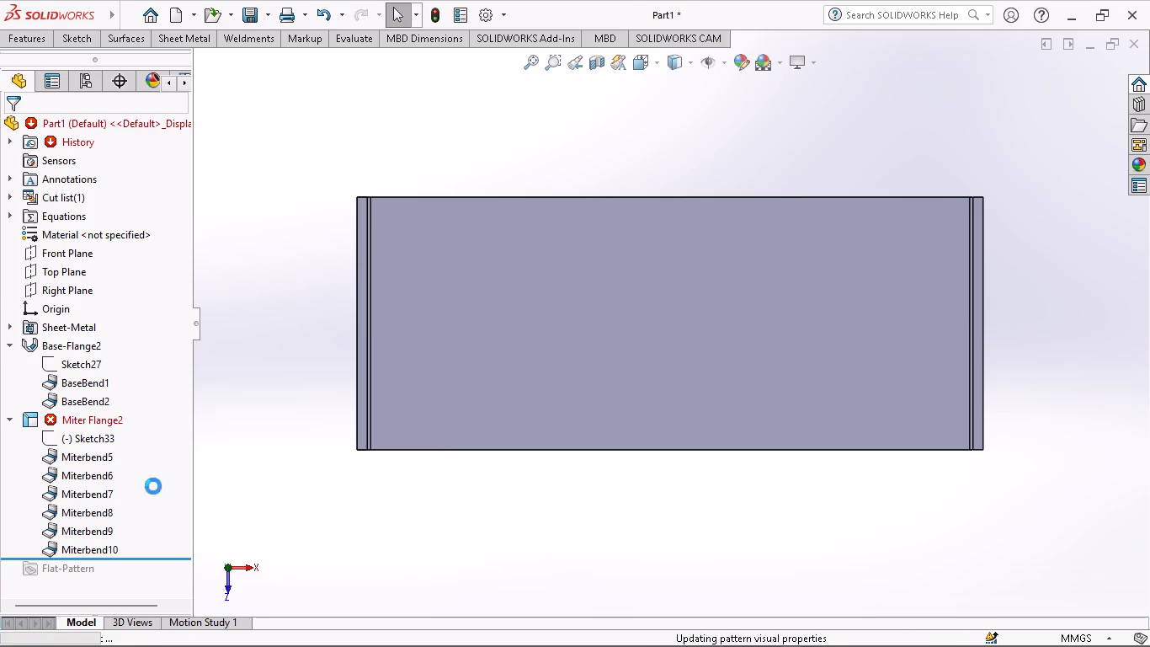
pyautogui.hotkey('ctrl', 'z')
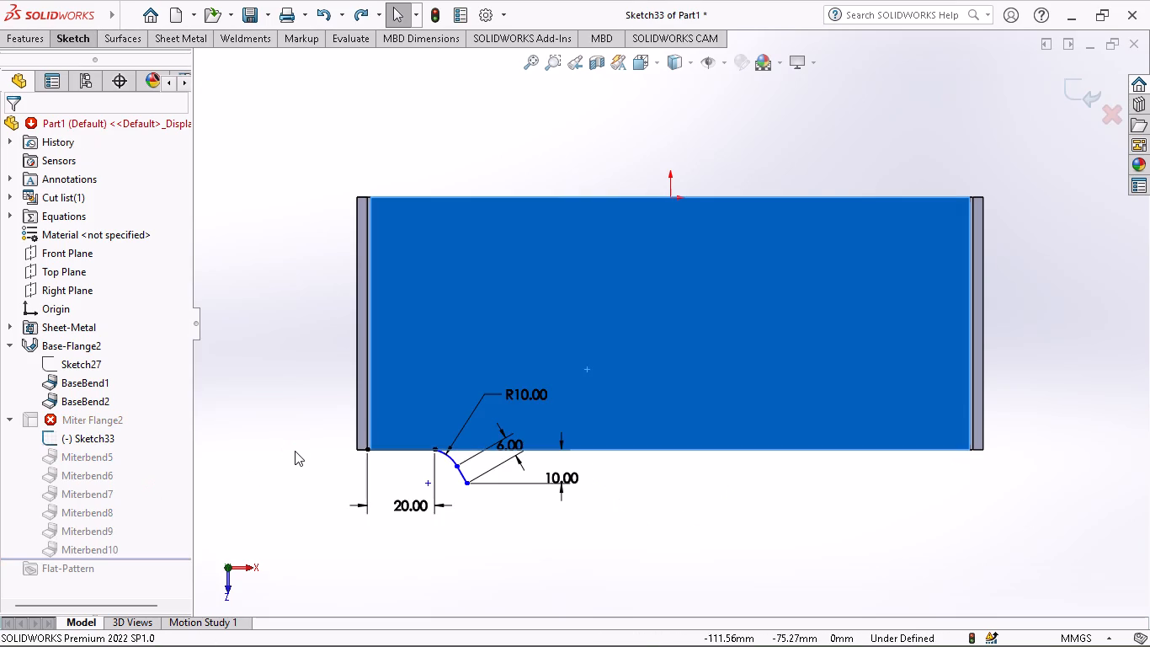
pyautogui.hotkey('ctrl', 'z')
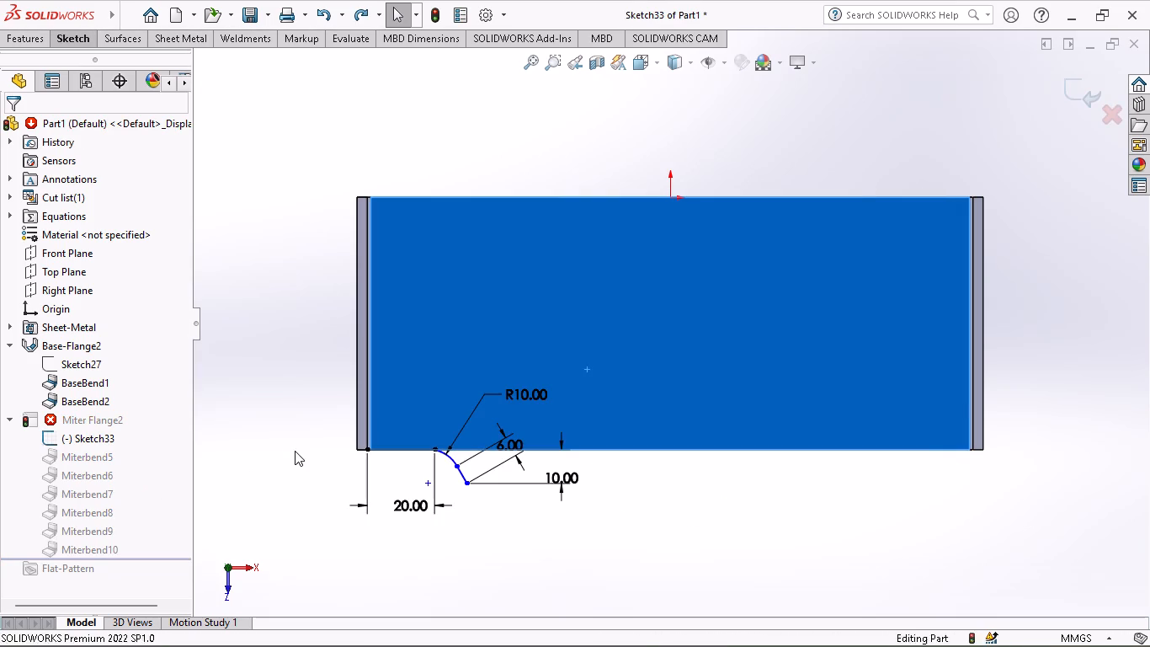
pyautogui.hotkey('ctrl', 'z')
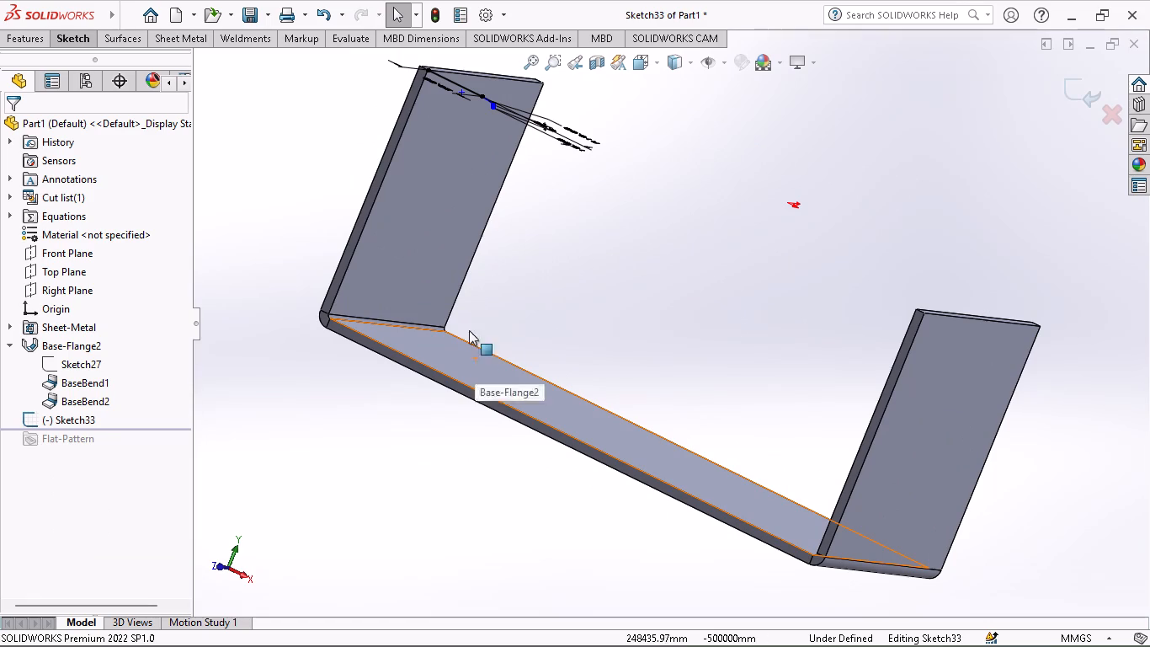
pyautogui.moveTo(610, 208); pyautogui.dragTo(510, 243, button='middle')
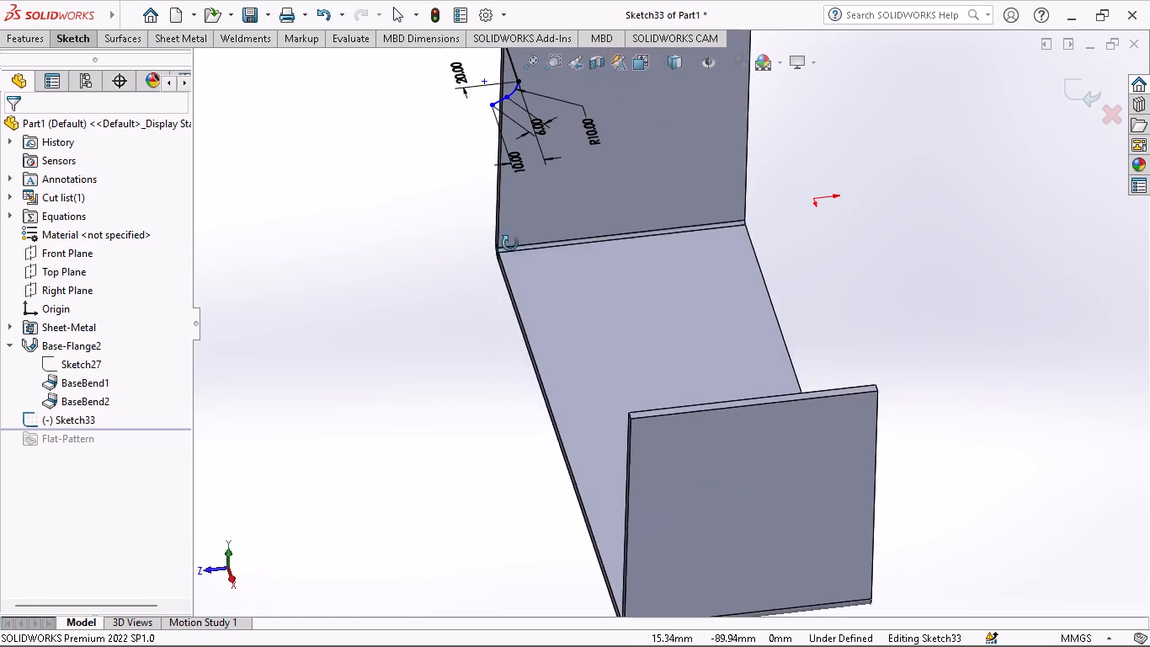
# Undo the miter flange profile's dimensions, lines and arc until the sketch is empty.
pyautogui.moveTo(510, 243); pyautogui.dragTo(546, 179, button='middle')
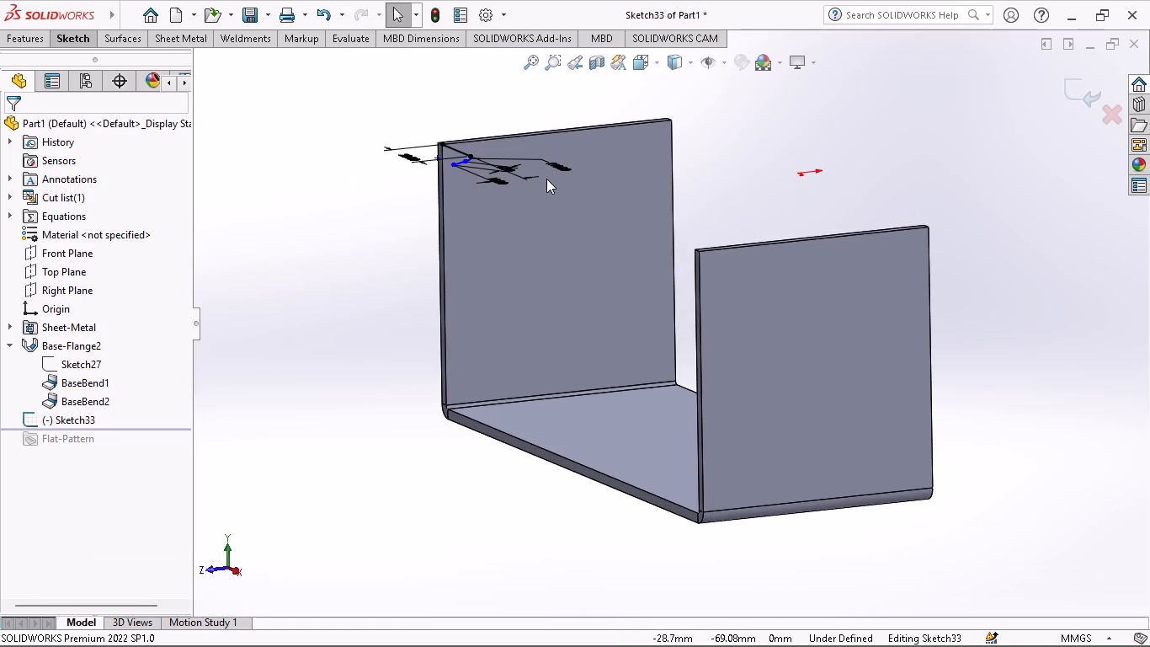
pyautogui.hotkey('ctrl', 'z')
pyautogui.hotkey('ctrl', 'z')
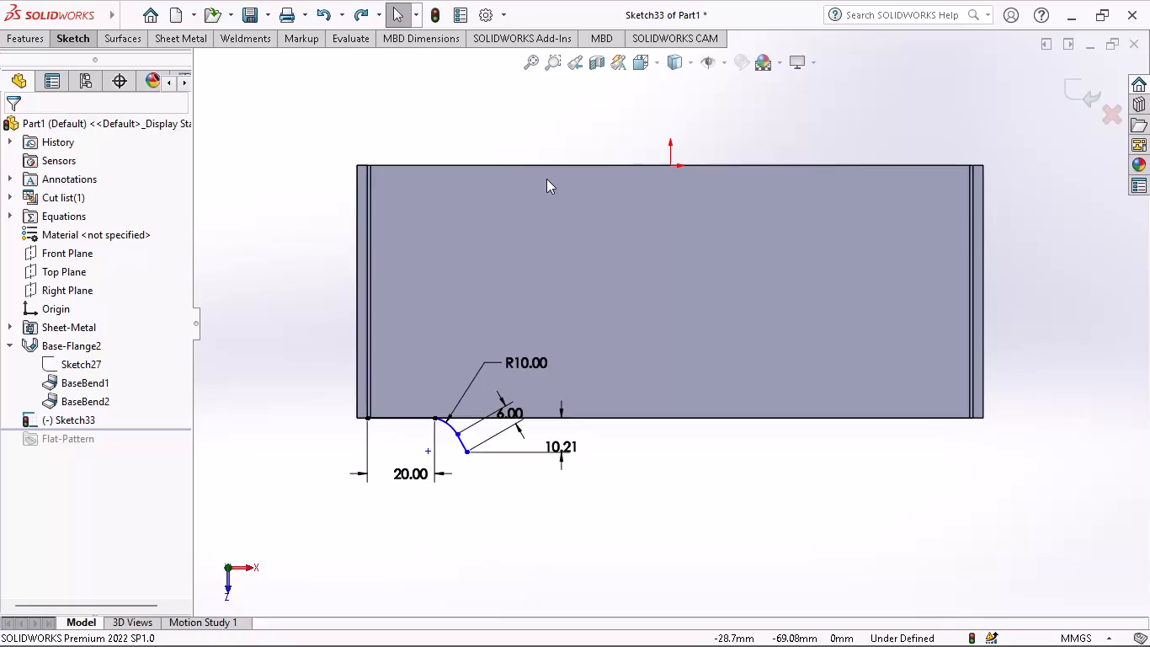
pyautogui.hotkey('ctrl', 'z')
pyautogui.hotkey('ctrl', 'z')
pyautogui.hotkey('ctrl', 'z')
pyautogui.hotkey('ctrl', 'z')
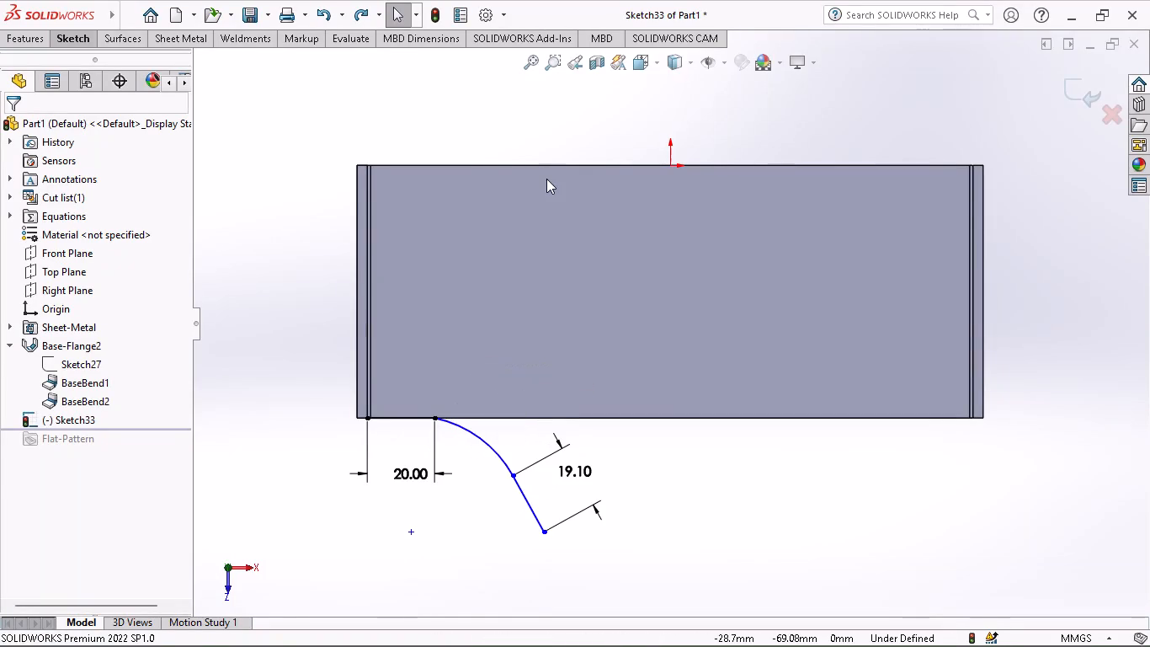
pyautogui.hotkey('ctrl', 'z')
pyautogui.hotkey('ctrl', 'z')
pyautogui.hotkey('ctrl', 'z')
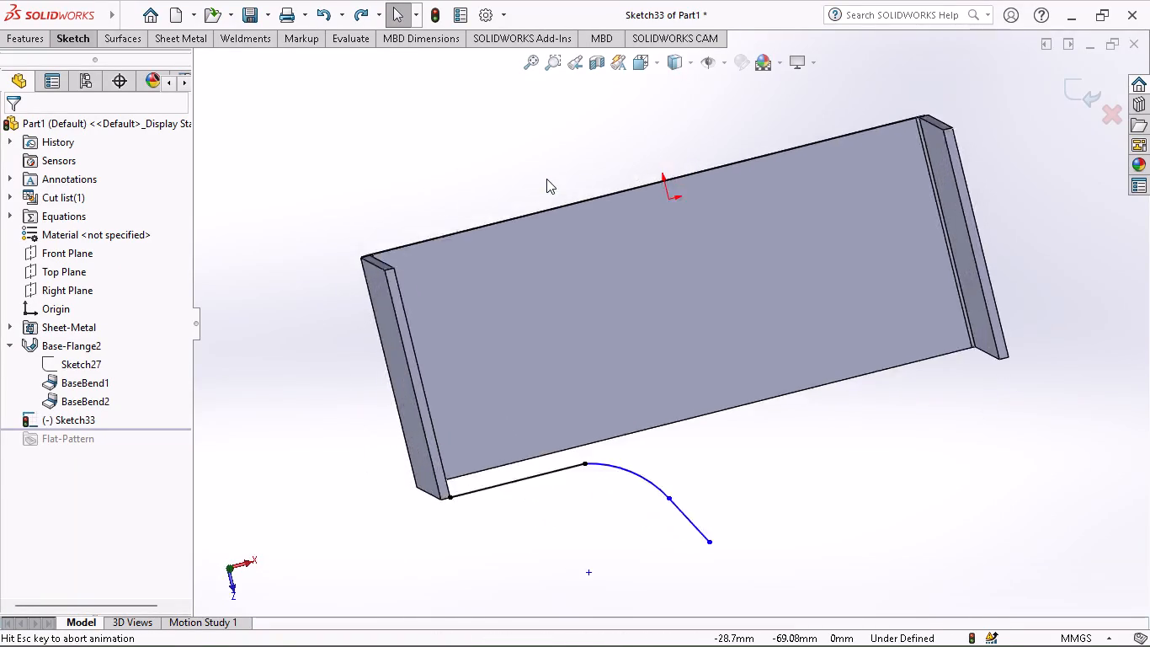
pyautogui.hotkey('ctrl', 'z')
pyautogui.hotkey('ctrl', 'z')
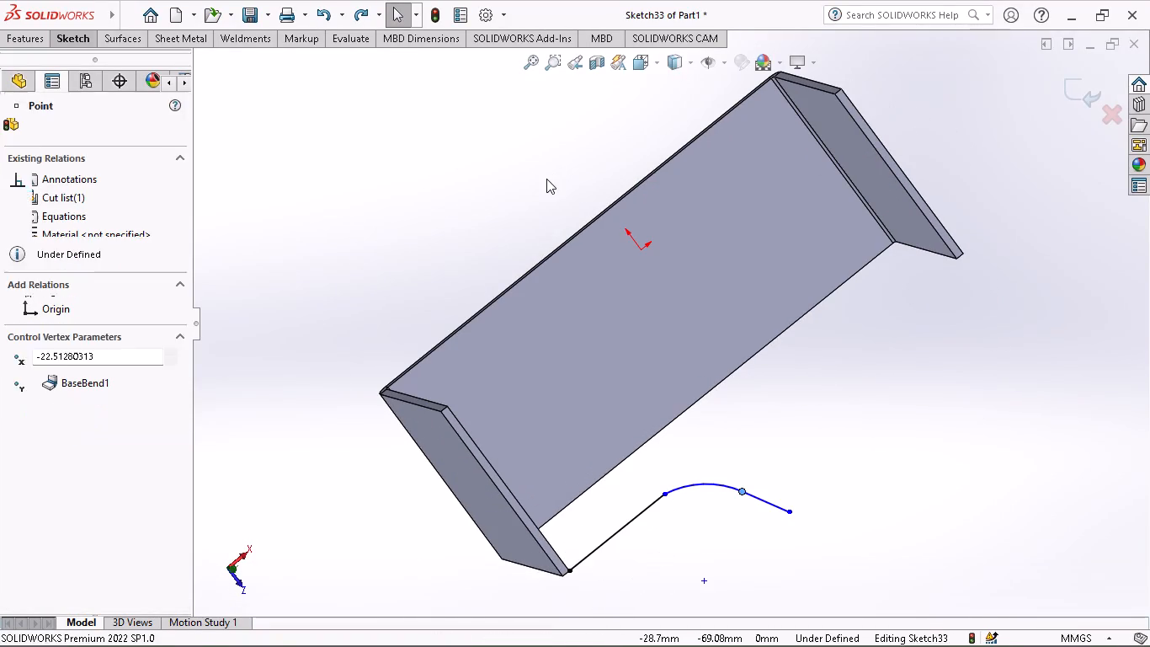
pyautogui.hotkey('ctrl', 'z')
pyautogui.hotkey('ctrl', 'z')
pyautogui.hotkey('ctrl', 'z')
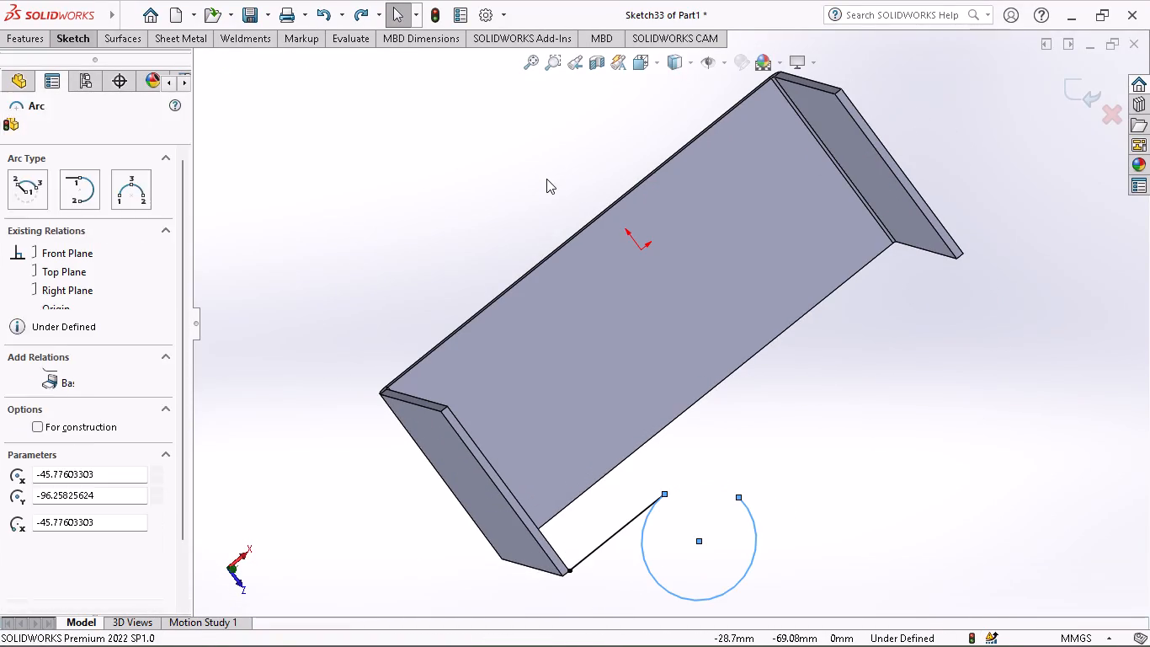
pyautogui.hotkey('ctrl', 'z')
pyautogui.hotkey('ctrl', 'z')
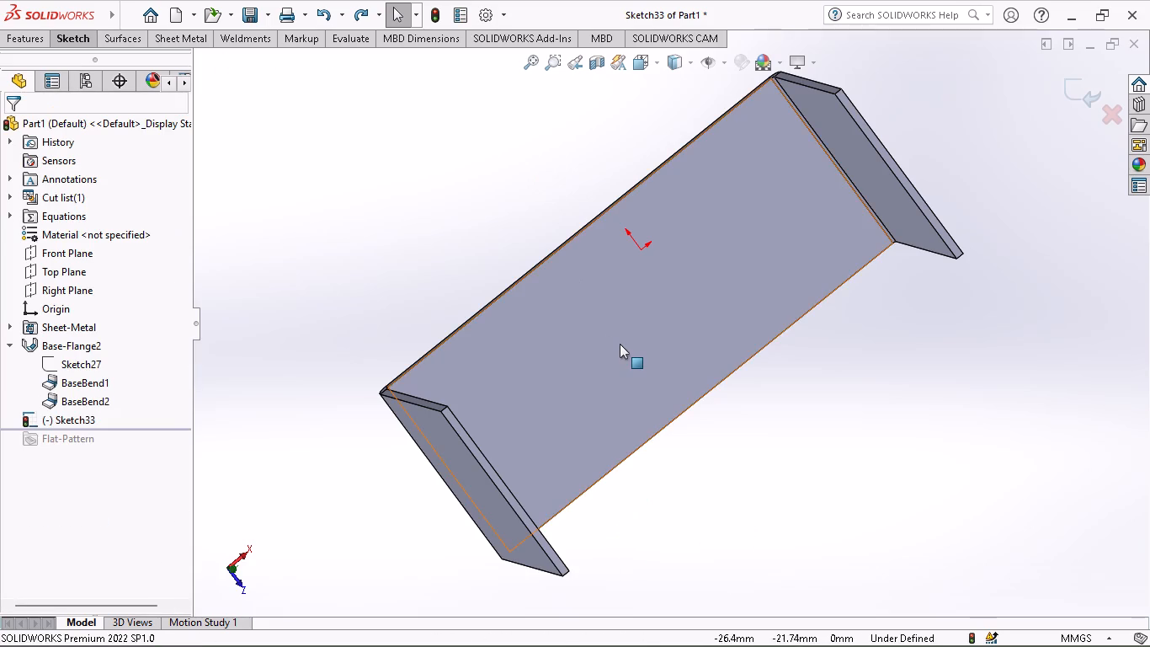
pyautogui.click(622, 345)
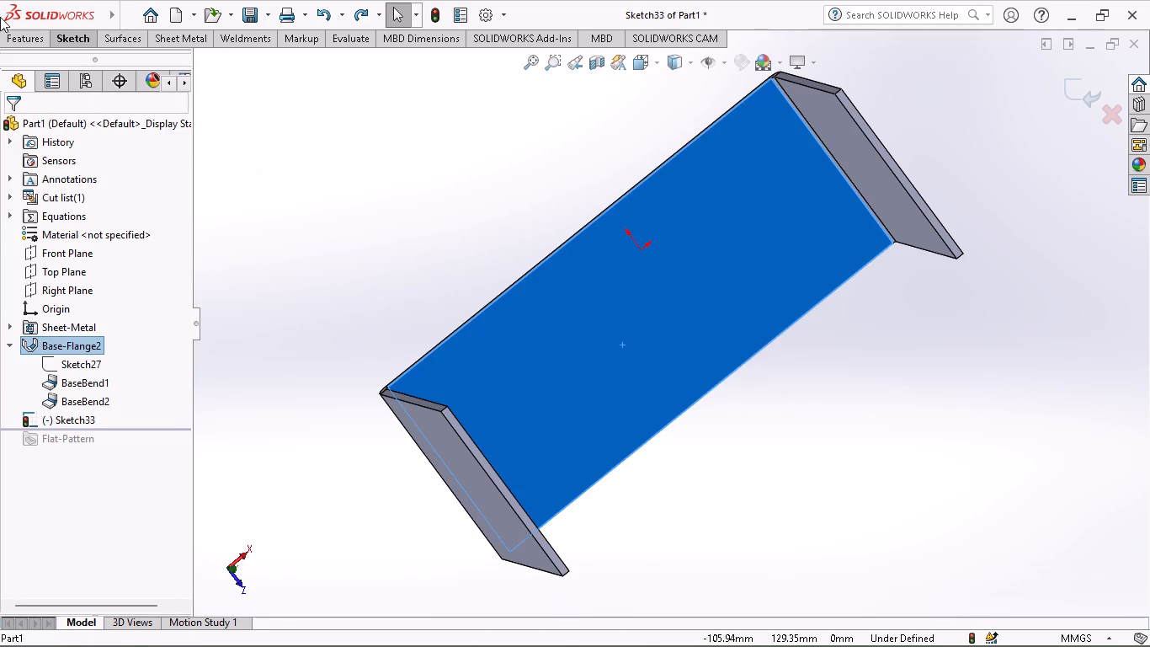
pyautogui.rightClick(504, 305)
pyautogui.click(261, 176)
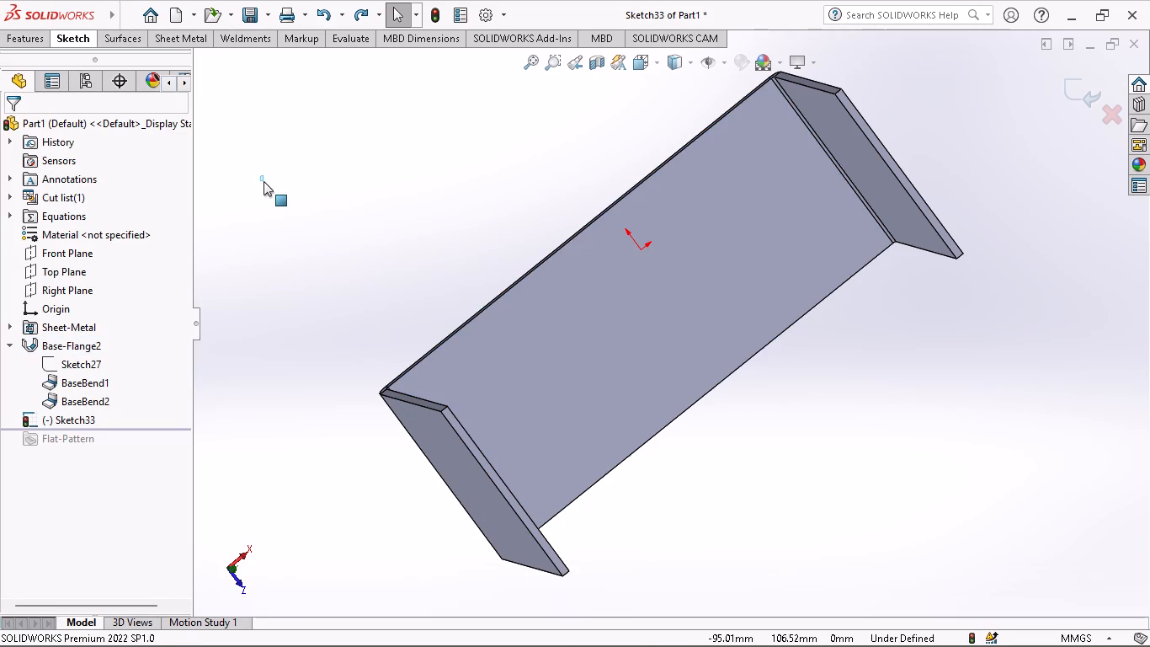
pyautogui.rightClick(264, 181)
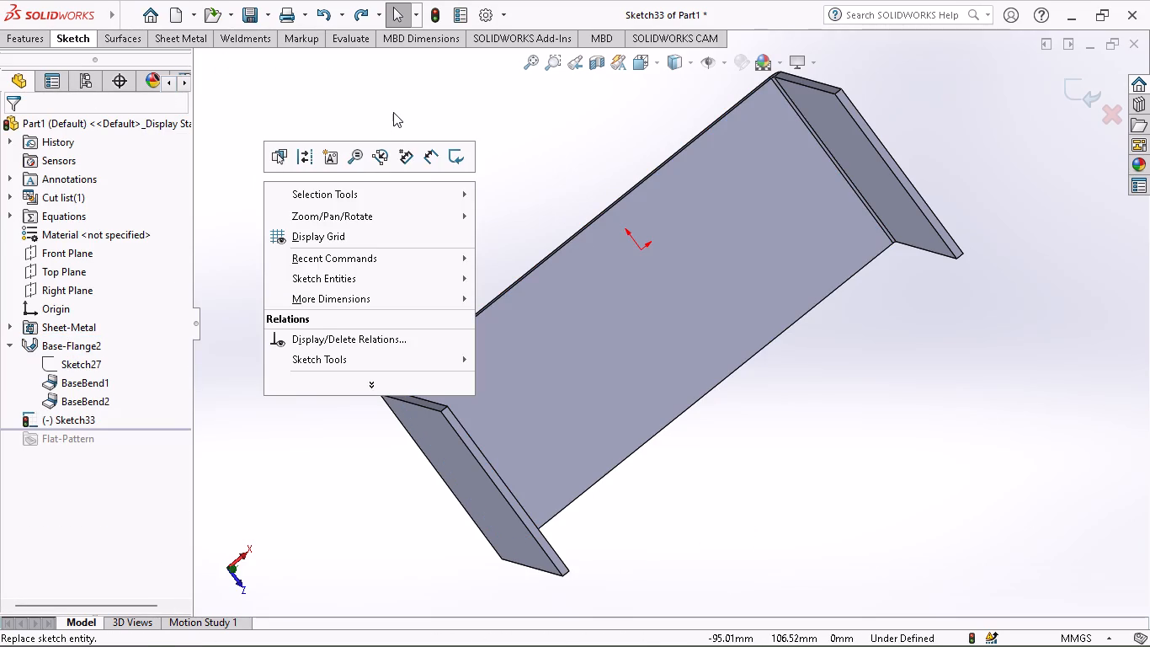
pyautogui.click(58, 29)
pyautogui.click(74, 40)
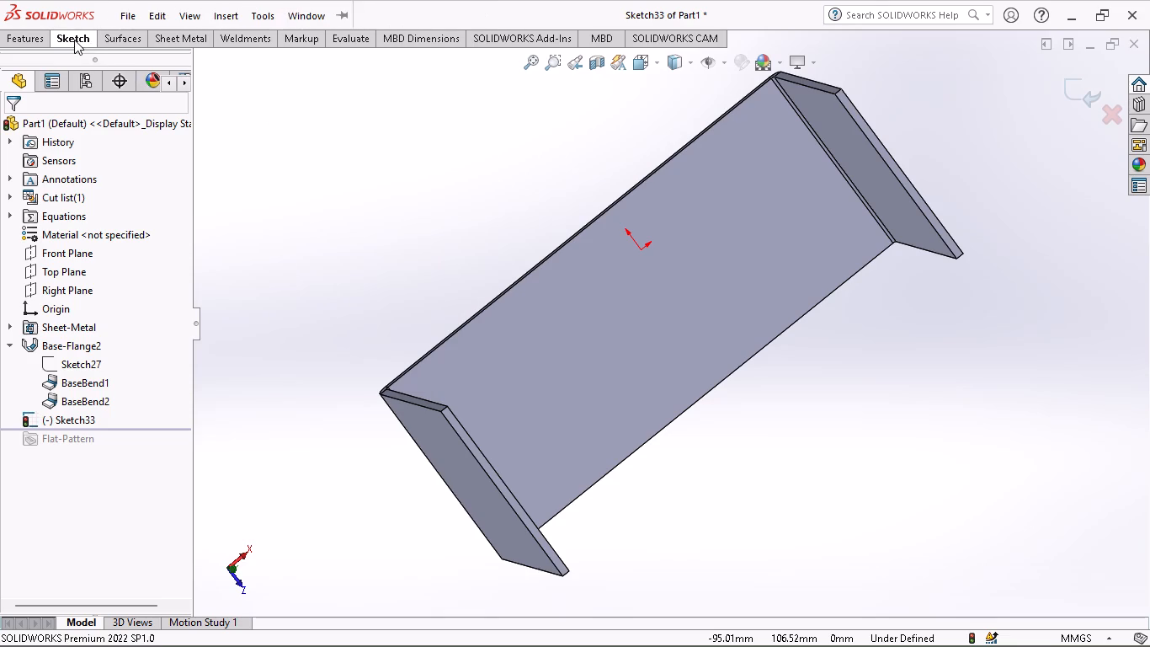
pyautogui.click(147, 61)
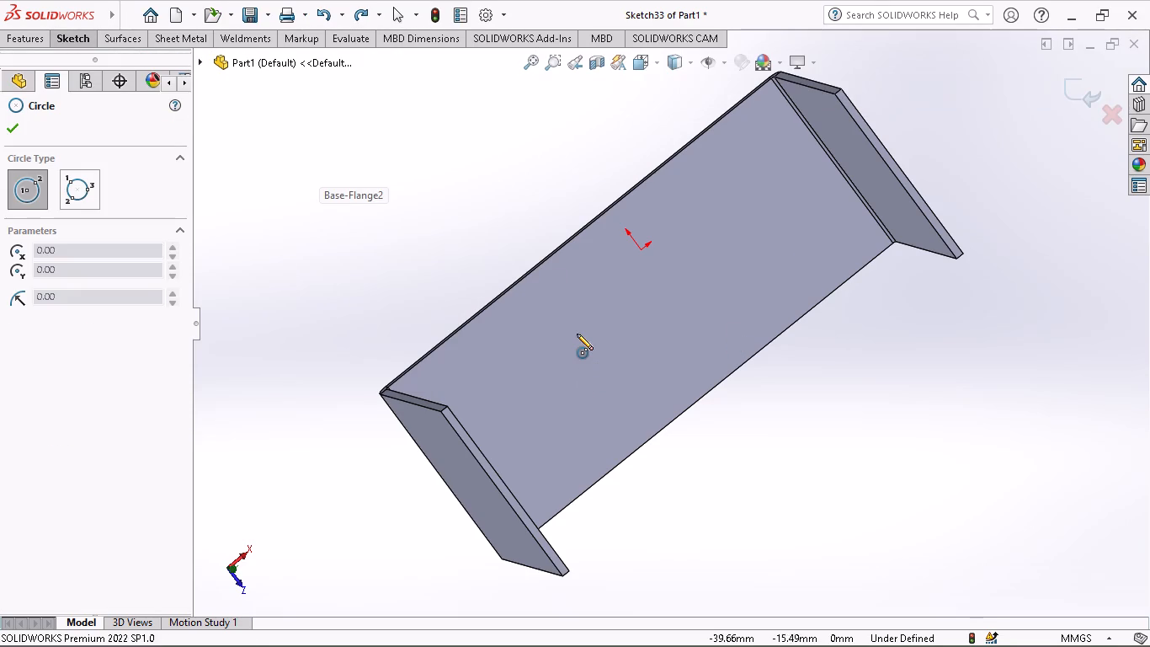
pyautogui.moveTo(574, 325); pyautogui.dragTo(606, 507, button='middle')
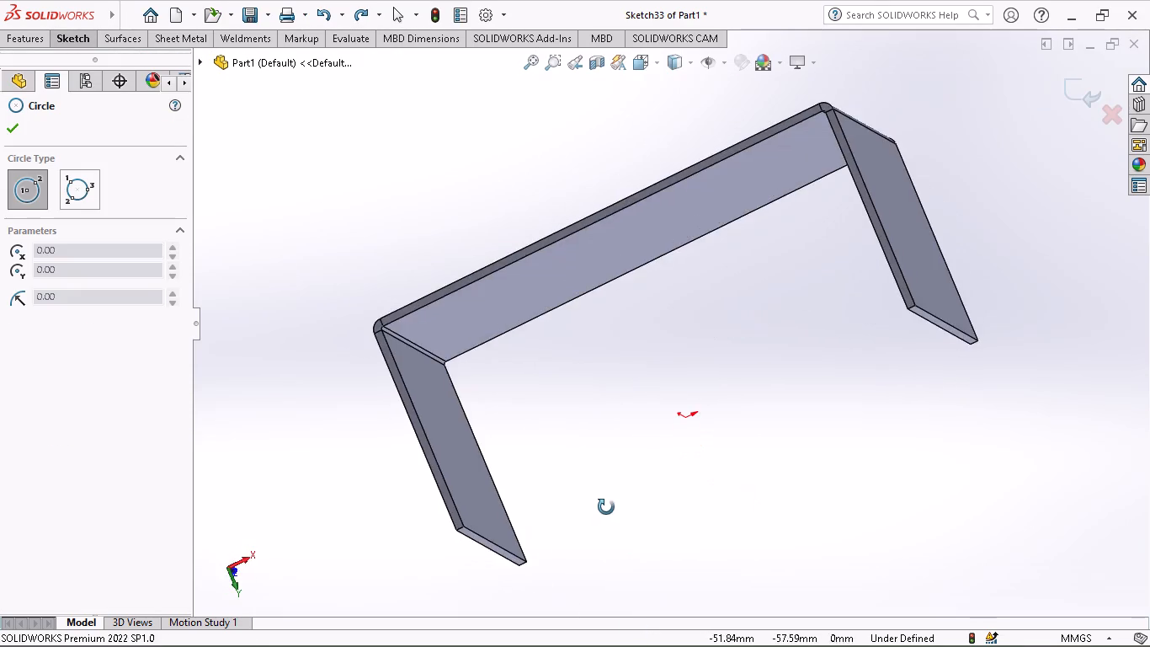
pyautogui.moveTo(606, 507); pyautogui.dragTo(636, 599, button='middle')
# Exit the empty profile sketch.
pyautogui.rightClick(594, 475)
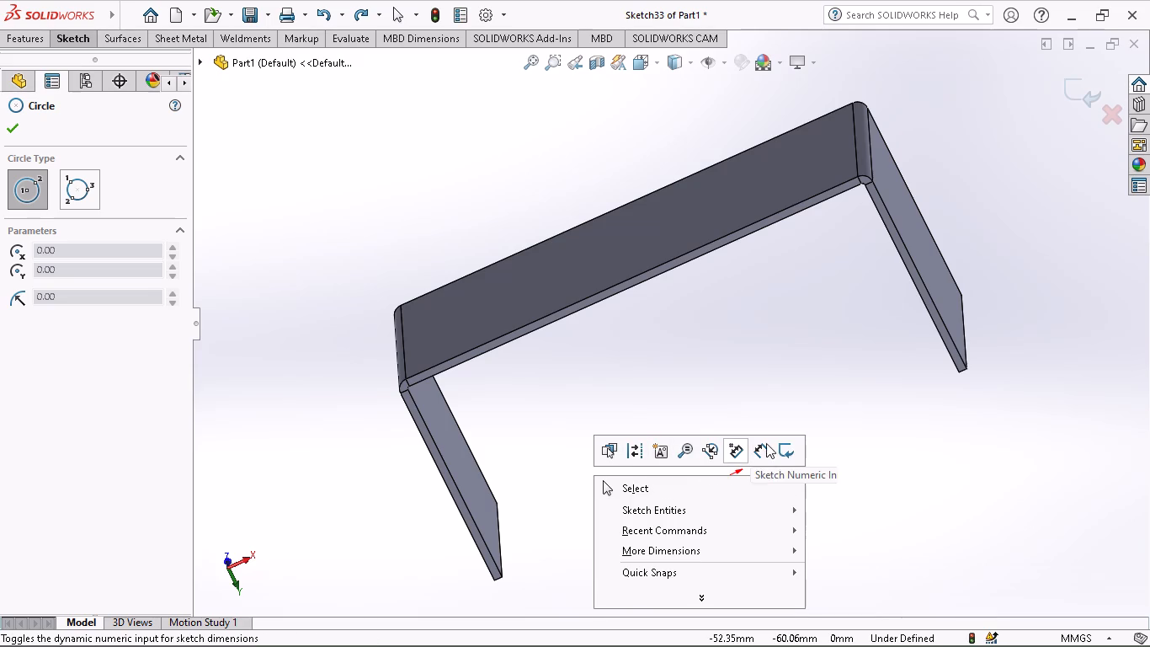
pyautogui.click(783, 447)
# Sketch a circle of about 19.9 mm radius on the base's outer face, centred on the origin at the long edge's midpoint.
pyautogui.moveTo(752, 404); pyautogui.dragTo(743, 527, button='middle')
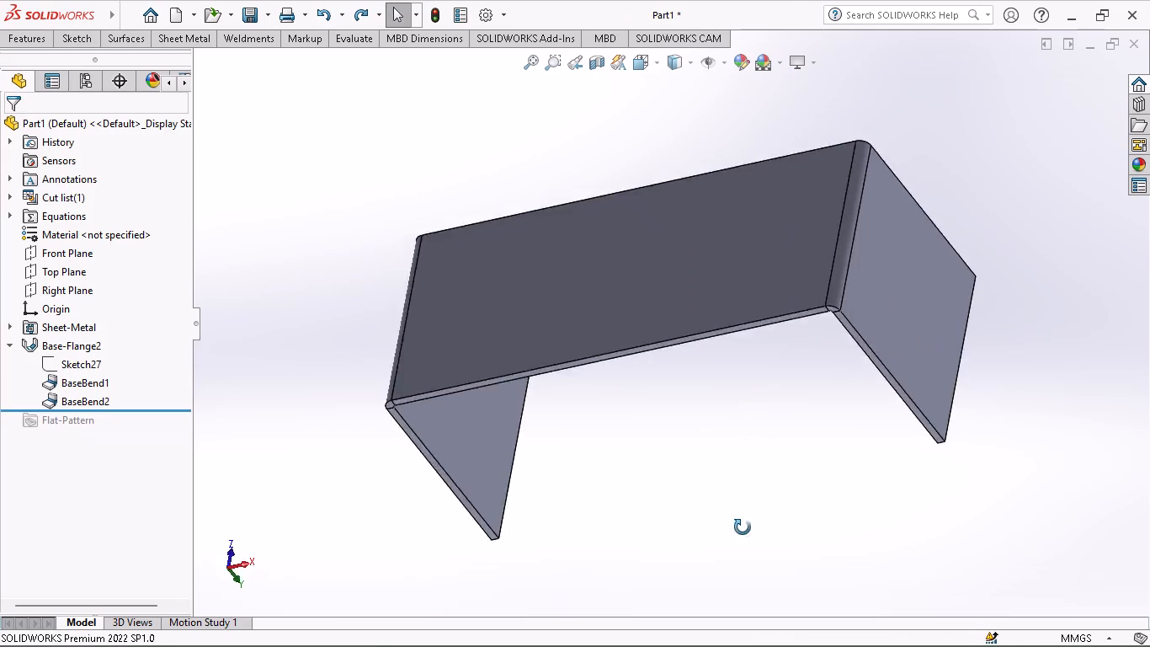
pyautogui.moveTo(743, 527); pyautogui.dragTo(749, 549, button='middle')
pyautogui.click(655, 280)
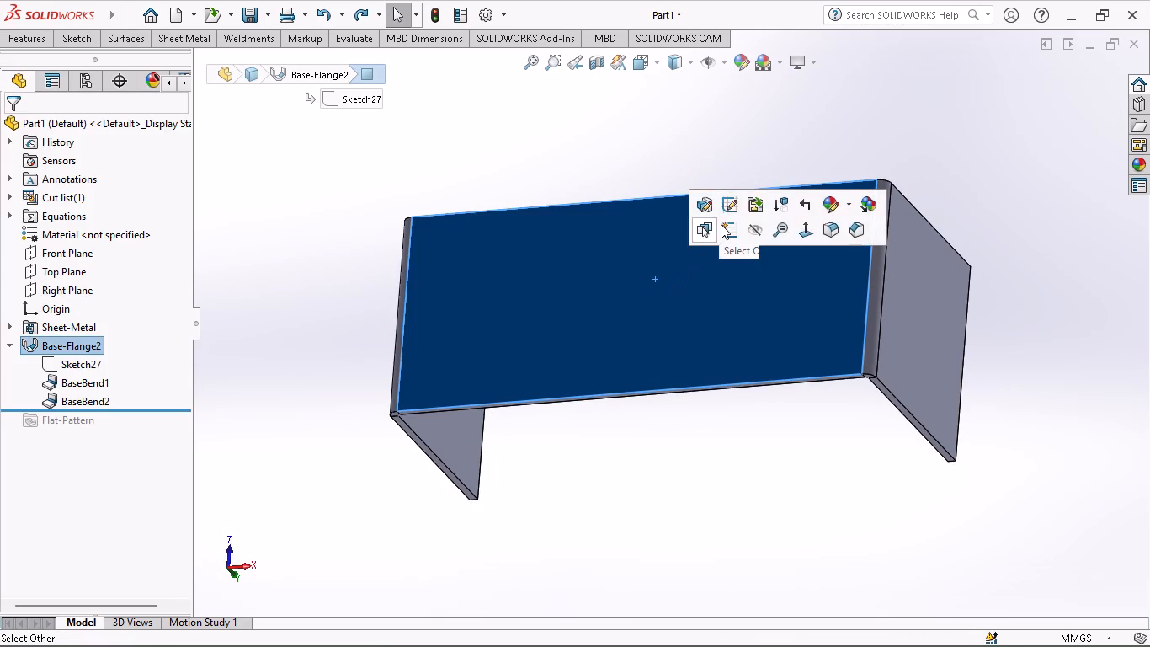
pyautogui.click(721, 224)
pyautogui.click(60, 47)
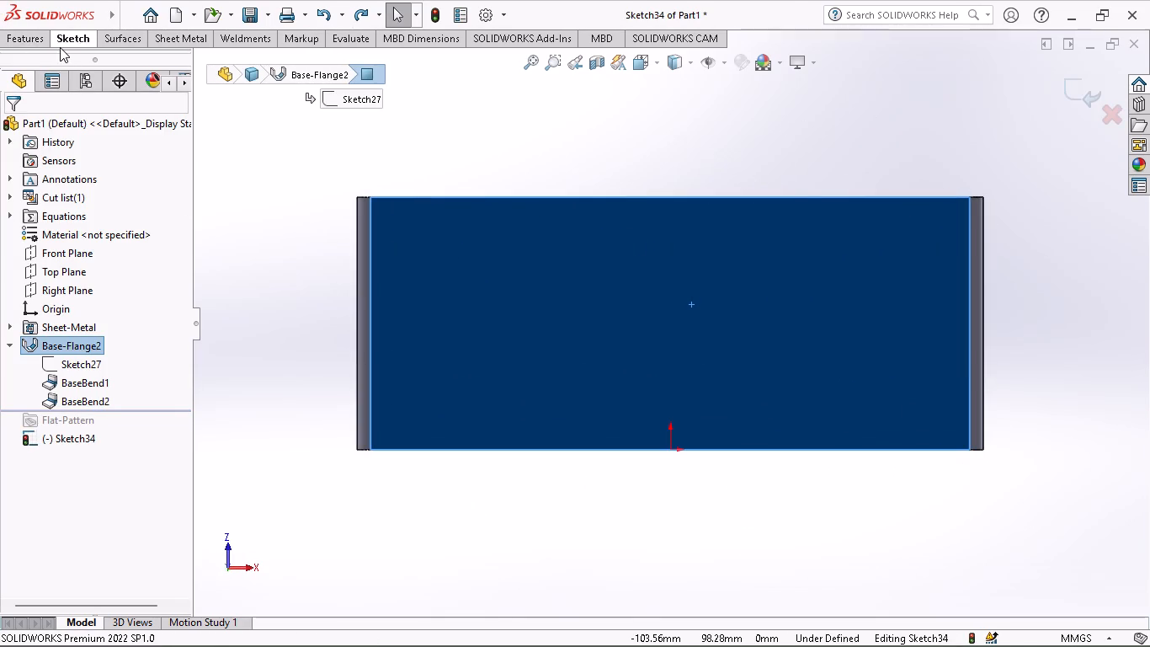
pyautogui.click(135, 59)
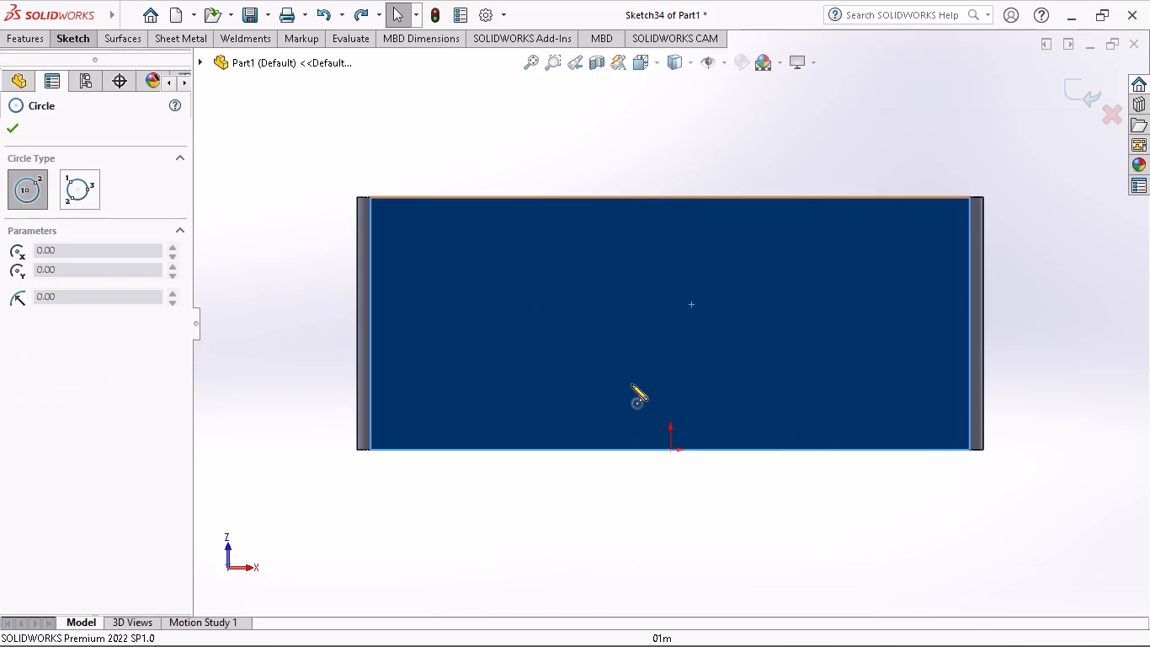
pyautogui.click(674, 446)
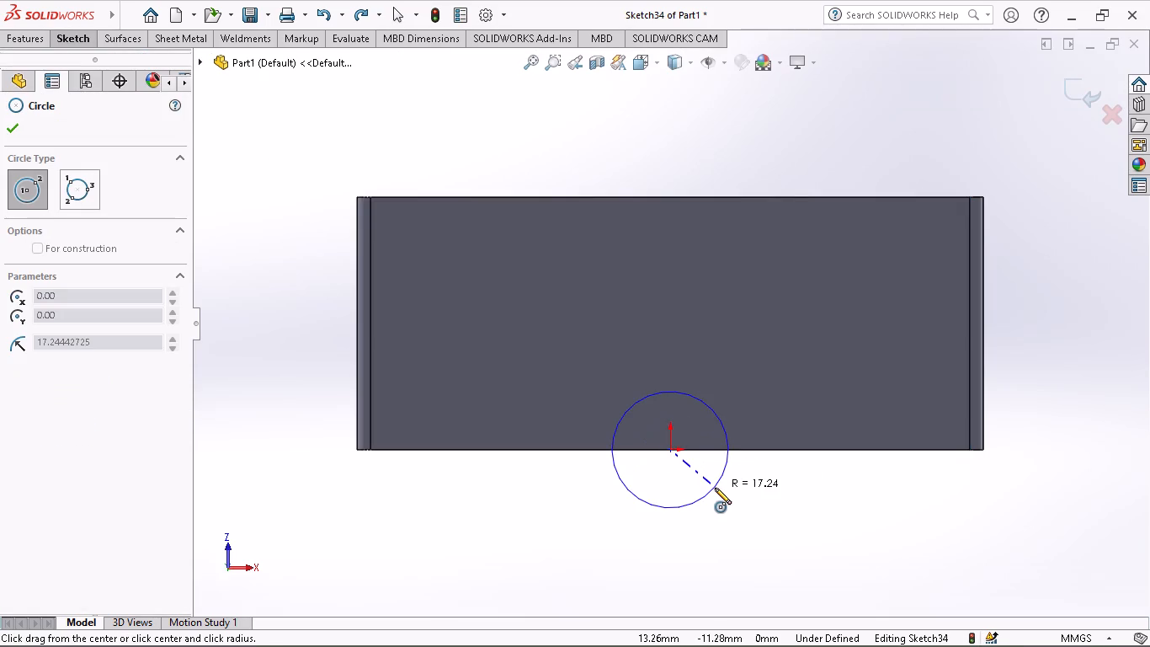
pyautogui.click(722, 492)
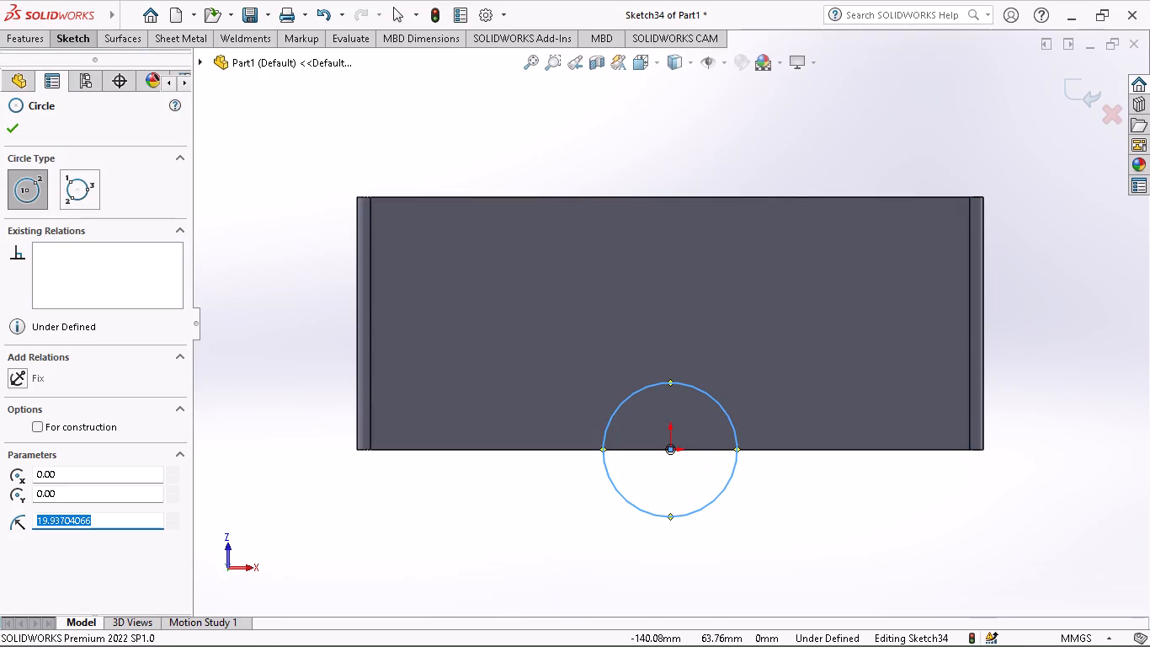
# Make an extruded cut from the circle, blind 11 mm in both directions, to notch the base's long edge.
pyautogui.click(13, 45)
pyautogui.click(248, 80)
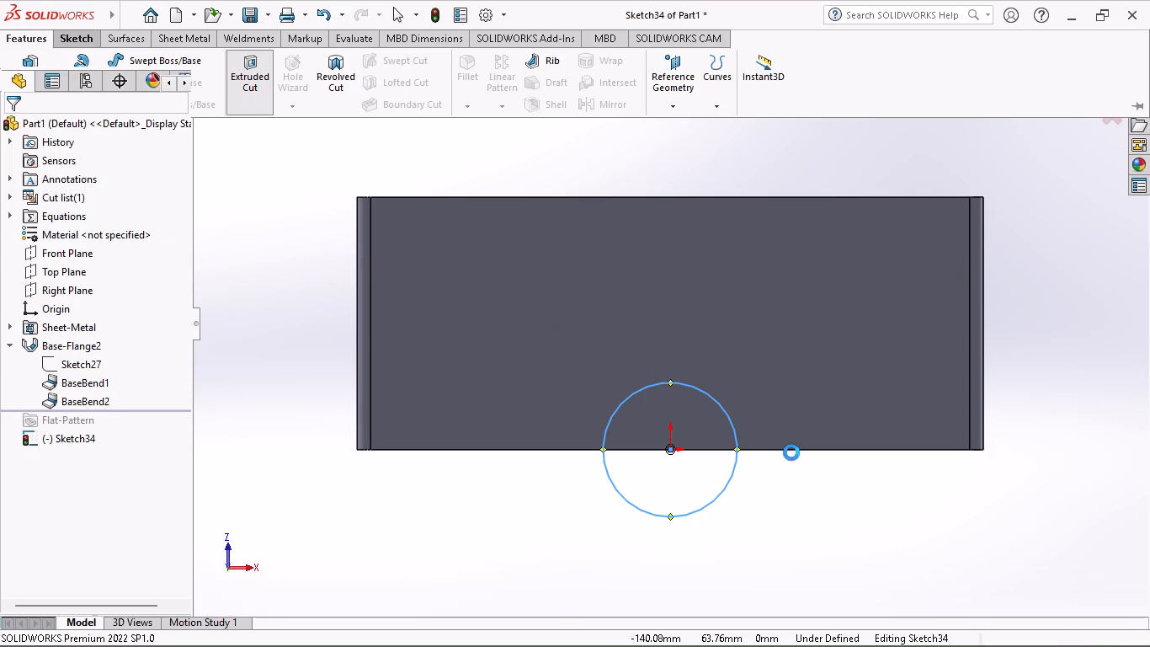
pyautogui.moveTo(752, 435); pyautogui.dragTo(738, 217, button='middle')
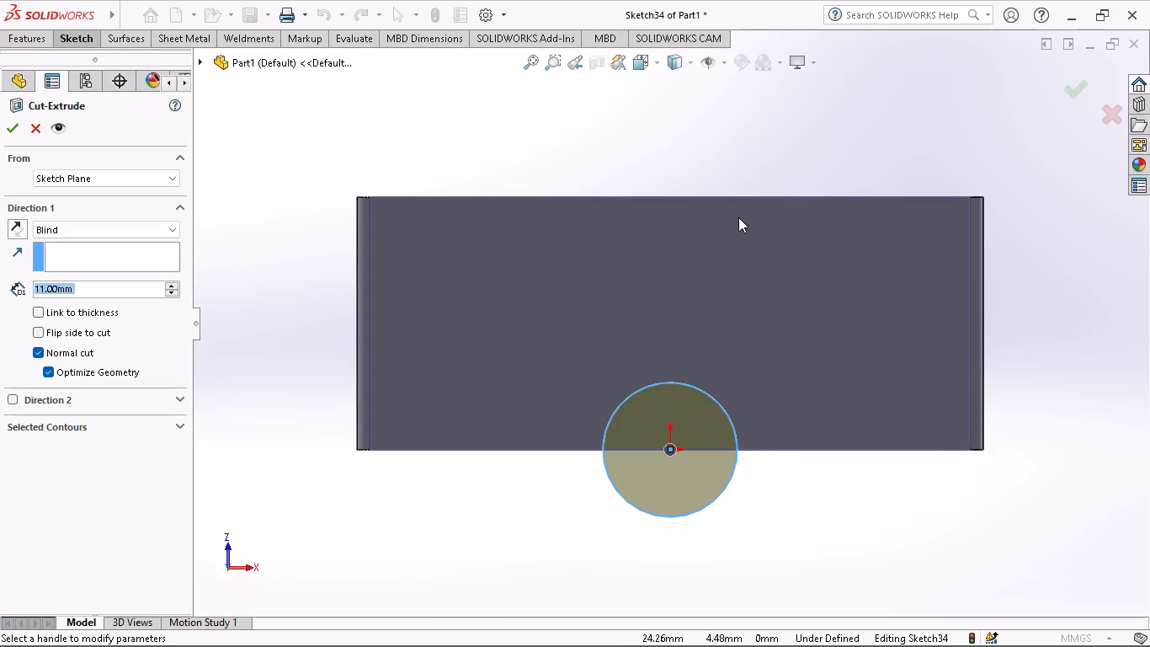
pyautogui.moveTo(738, 217); pyautogui.dragTo(721, 308, button='middle')
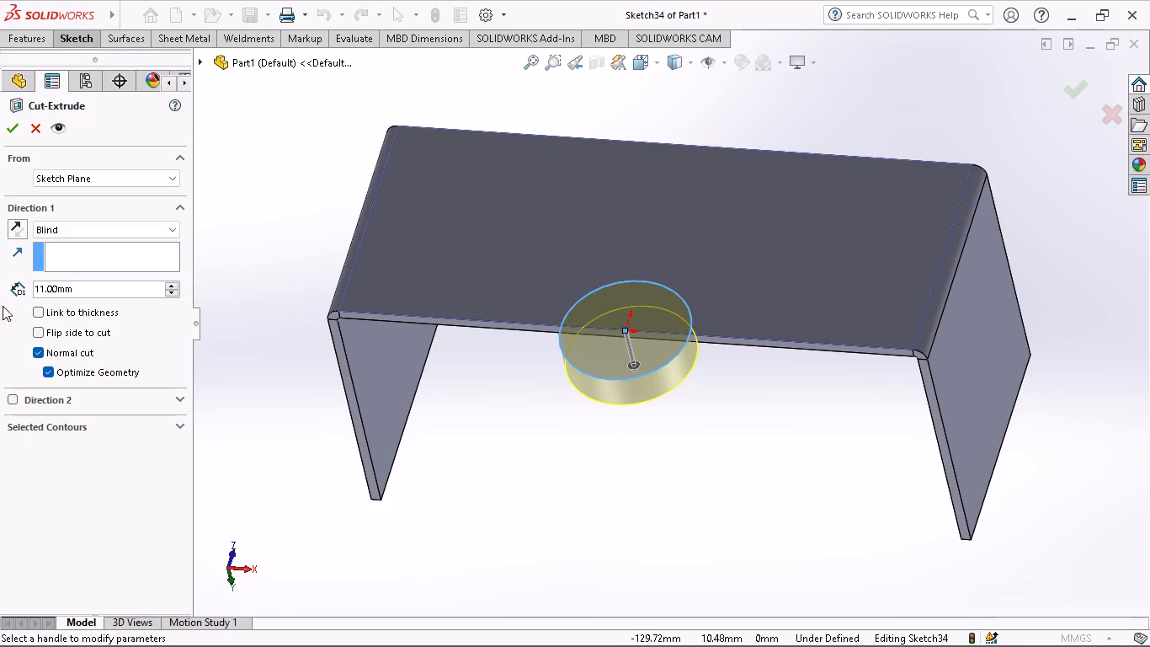
pyautogui.click(8, 402)
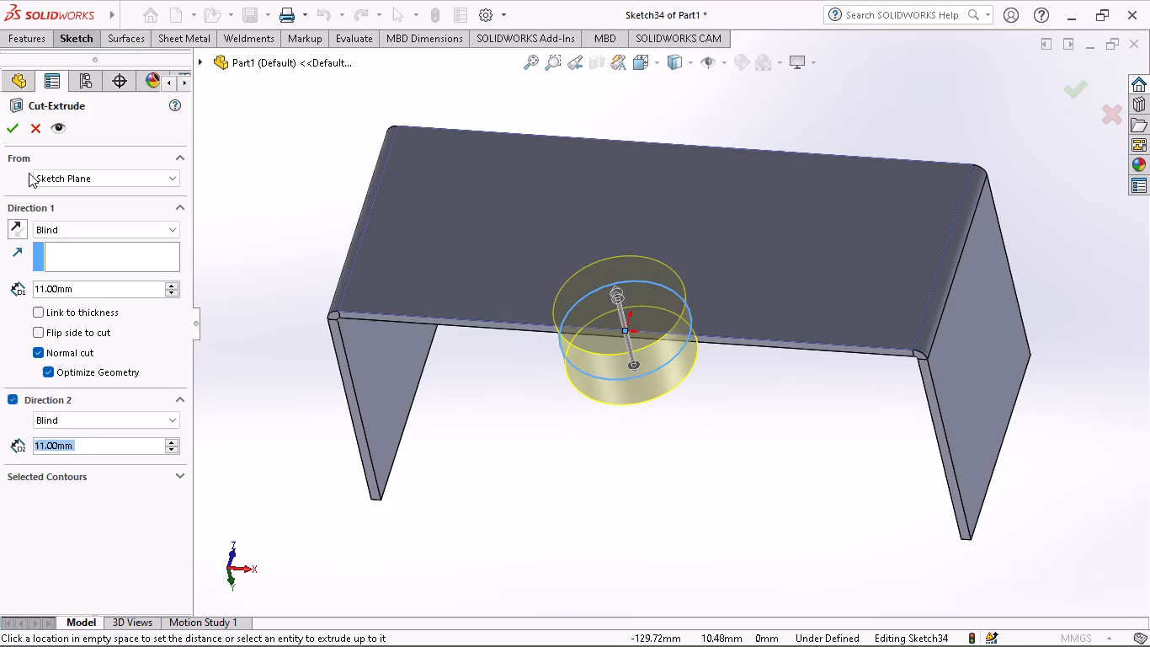
pyautogui.click(10, 127)
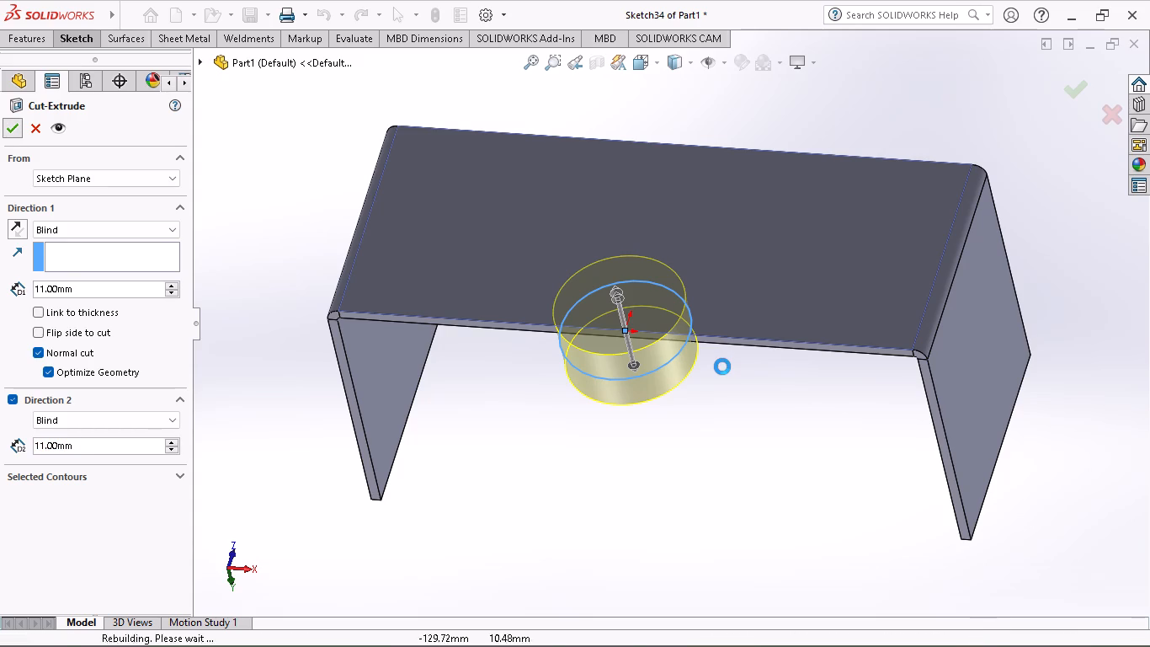
# Examine the semicircular cutout in the base's long edge from several sides.
pyautogui.moveTo(722, 366); pyautogui.dragTo(709, 378, button='middle')
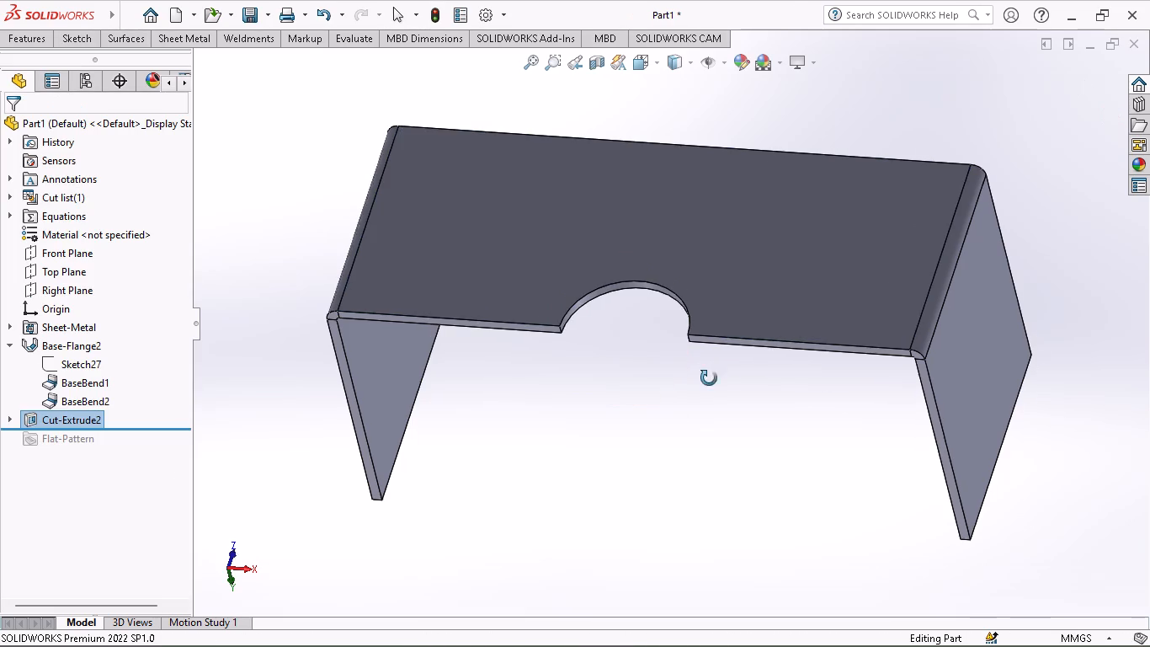
pyautogui.moveTo(709, 378); pyautogui.dragTo(316, 321, button='middle')
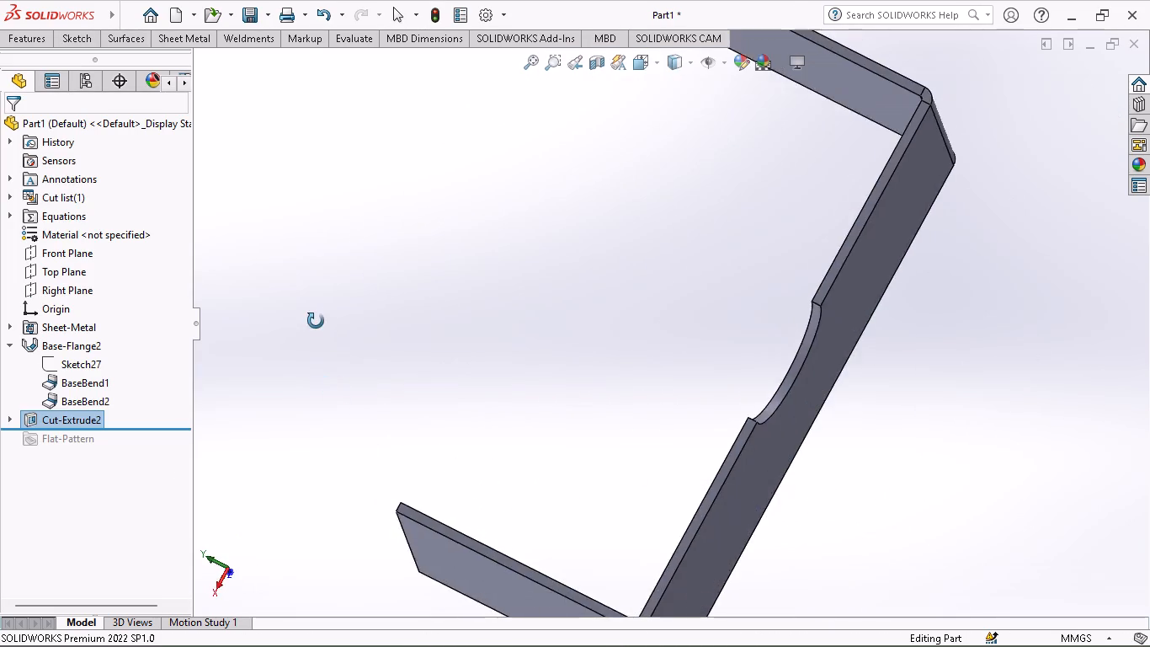
pyautogui.moveTo(316, 321); pyautogui.dragTo(233, 491, button='middle')
pyautogui.moveTo(321, 406); pyautogui.dragTo(365, 554, button='middle')
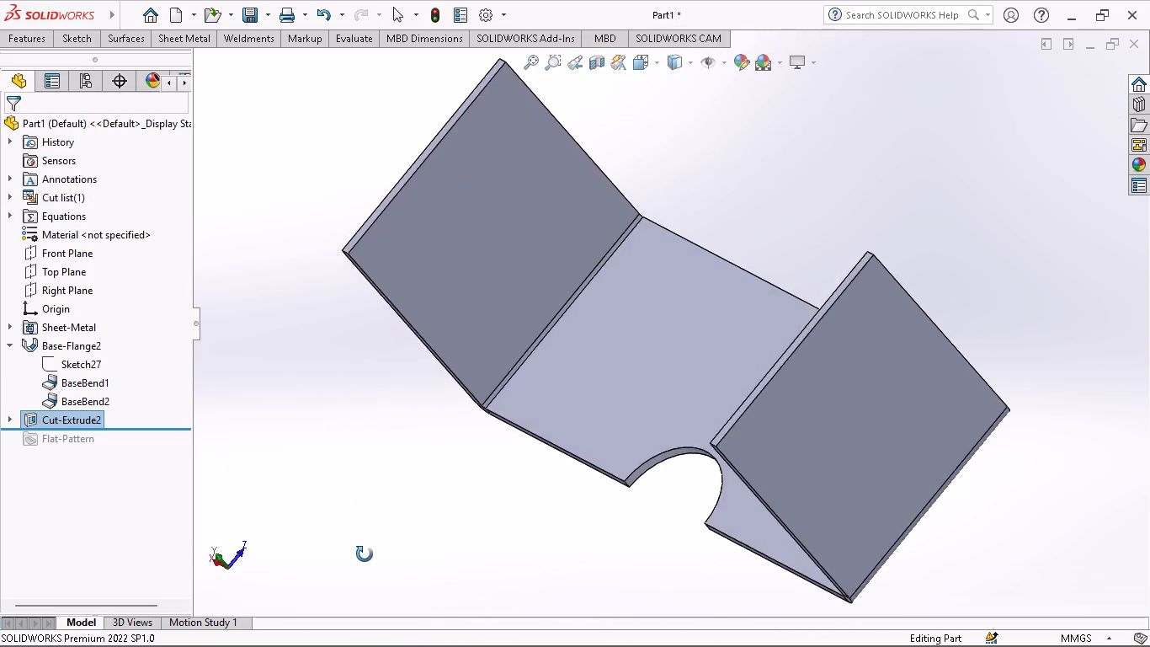
pyautogui.moveTo(365, 554); pyautogui.dragTo(261, 489, button='middle')
pyautogui.moveTo(295, 467); pyautogui.dragTo(397, 527, button='middle')
pyautogui.moveTo(421, 489); pyautogui.dragTo(507, 479, button='middle')
pyautogui.moveTo(458, 453); pyautogui.dragTo(455, 452, button='middle')
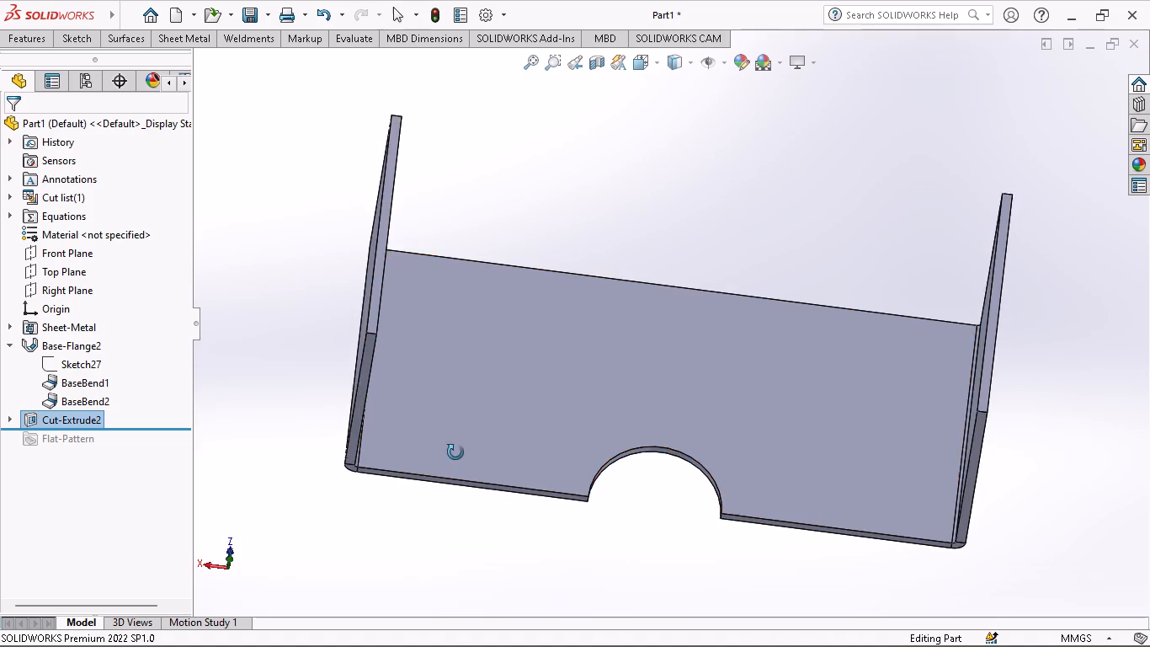
pyautogui.moveTo(455, 452); pyautogui.dragTo(429, 436, button='middle')
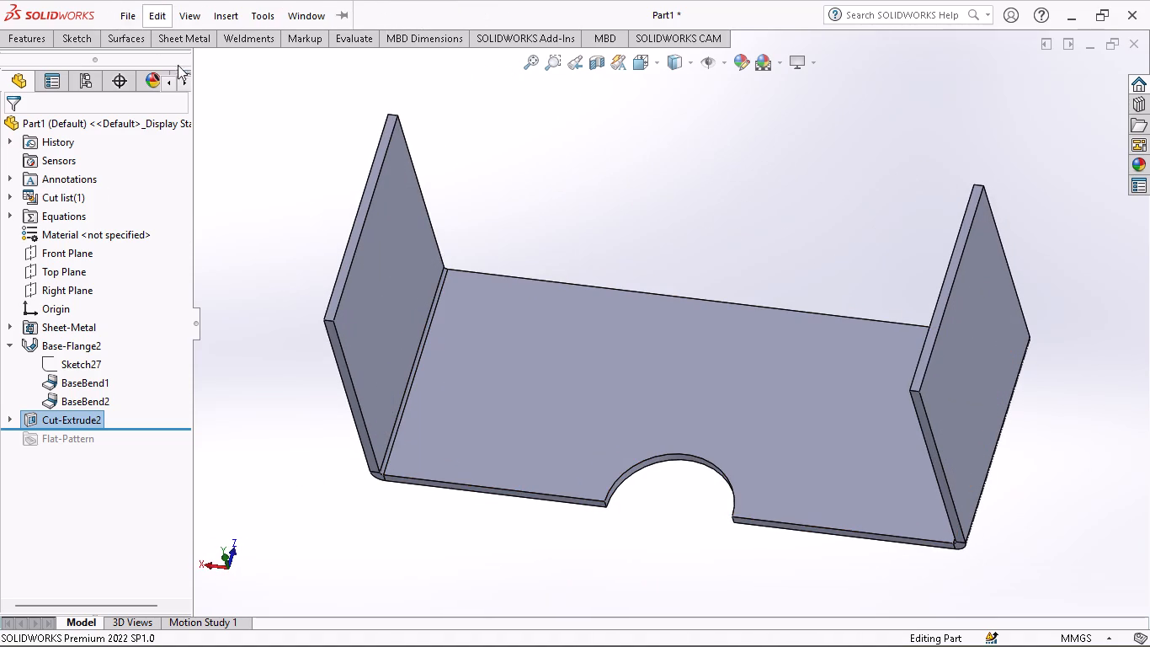
# Bring up the sheet metal commands for the notched U-shaped part.
pyautogui.click(151, 39)
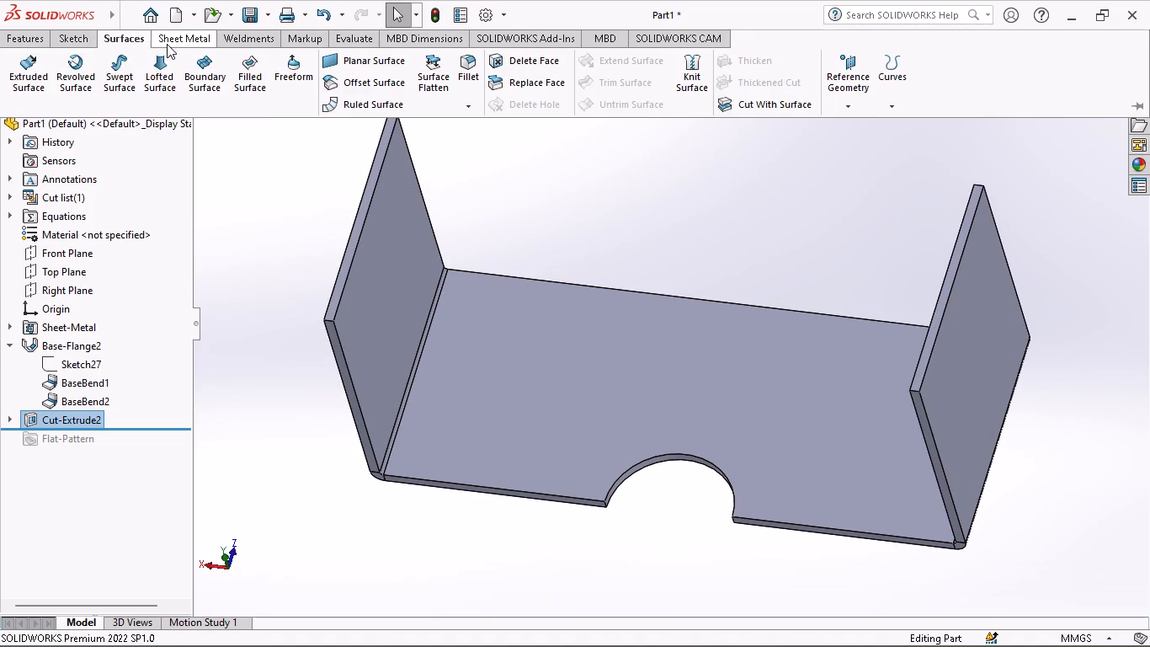
pyautogui.click(167, 44)
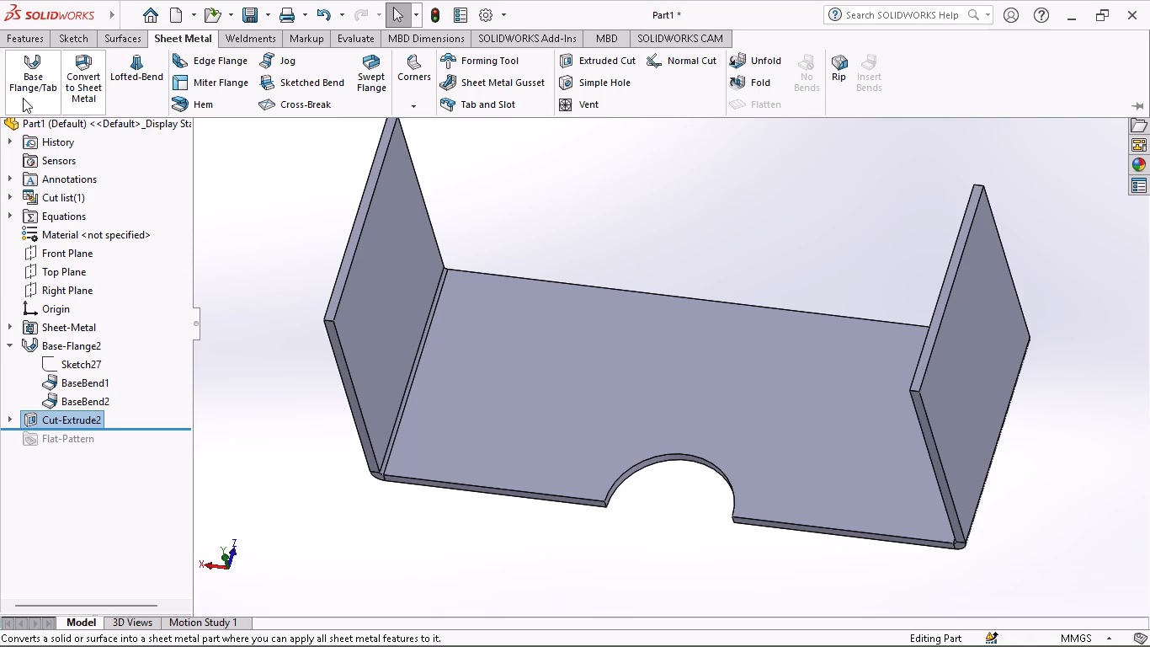
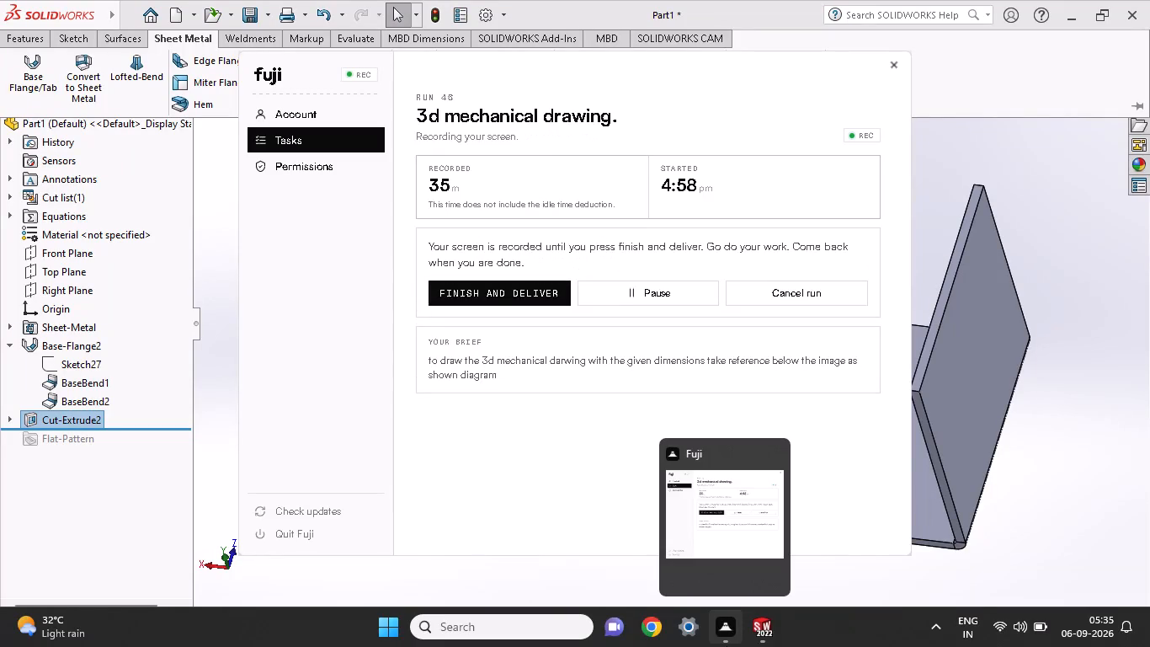
# Examine the notched U-shaped sheet metal part and its semicircular cutout from several sides.
pyautogui.click(1042, 554)
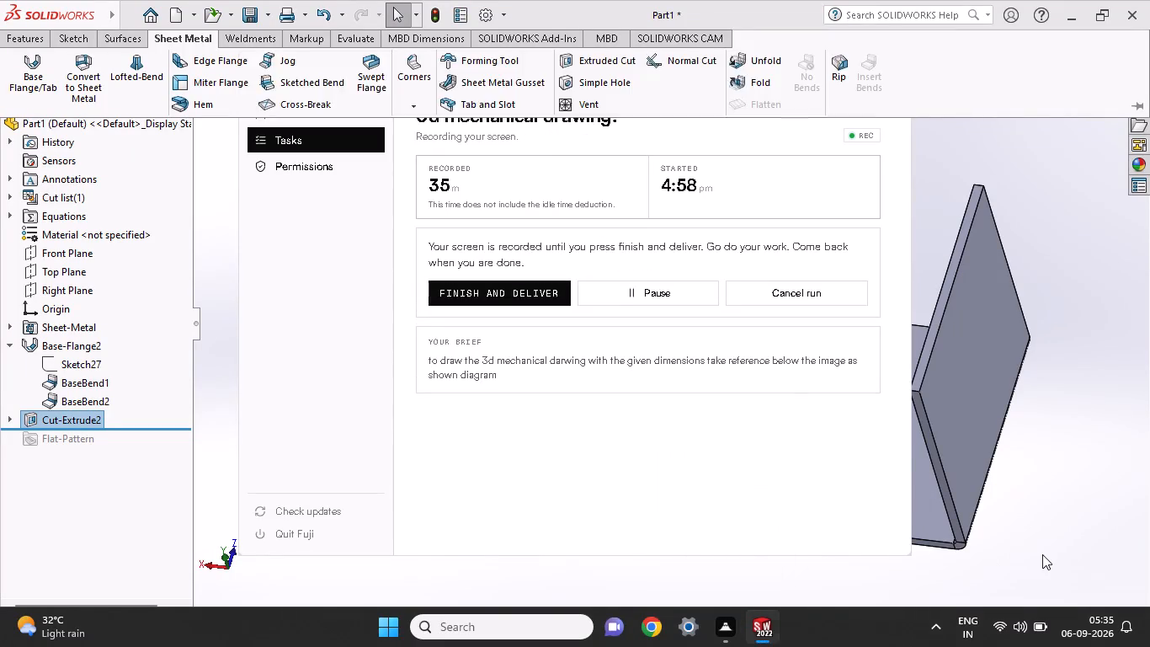
pyautogui.moveTo(733, 440); pyautogui.dragTo(686, 446, button='middle')
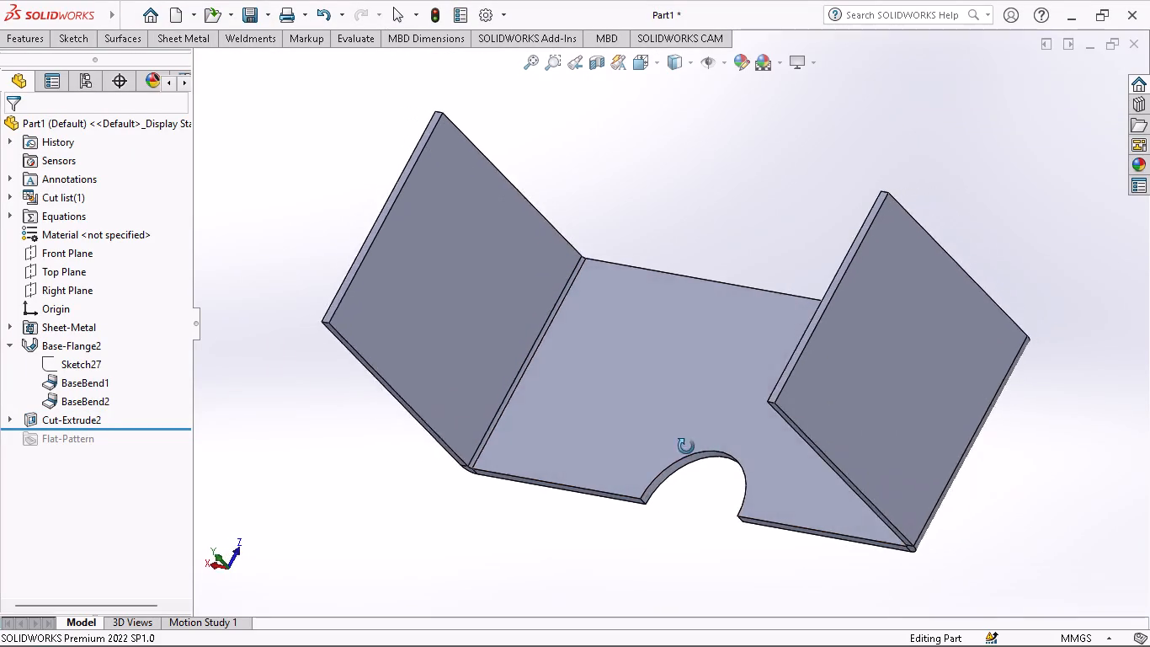
pyautogui.moveTo(686, 446); pyautogui.dragTo(685, 393, button='middle')
pyautogui.moveTo(688, 388); pyautogui.dragTo(673, 382, button='middle')
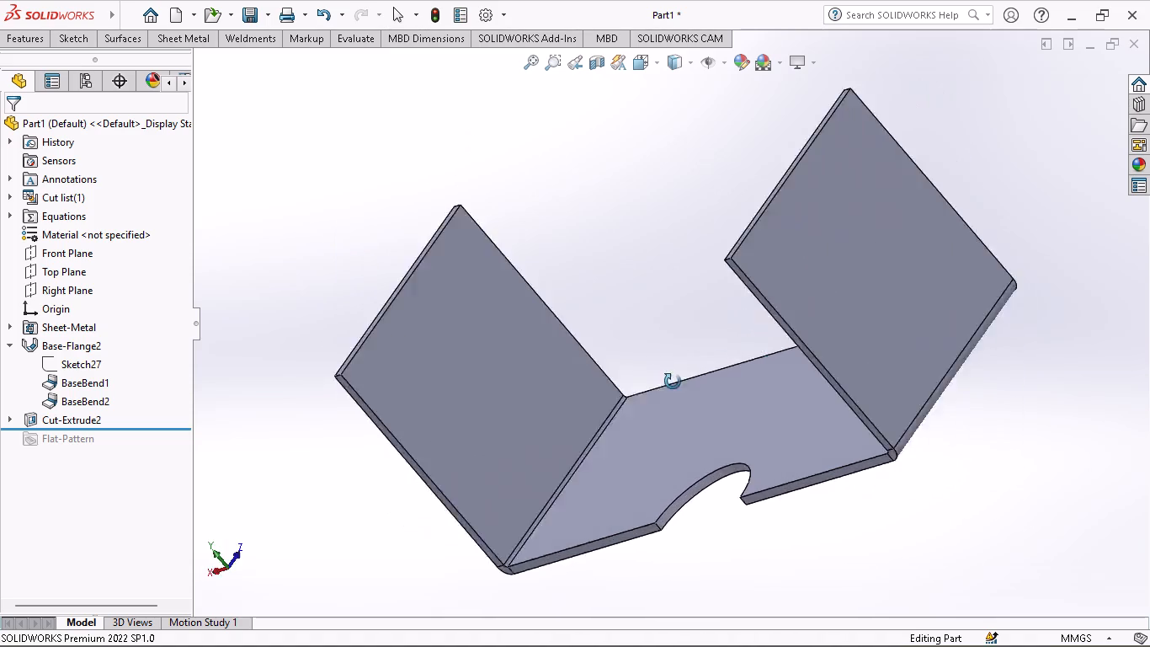
pyautogui.moveTo(673, 382); pyautogui.dragTo(746, 441, button='middle')
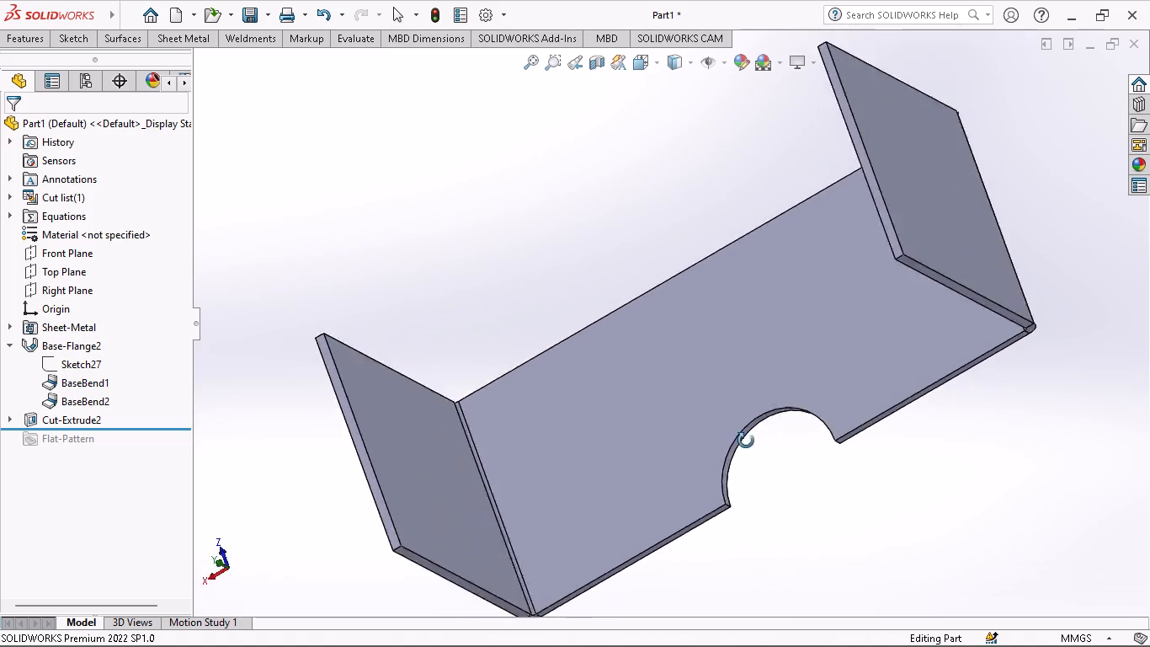
pyautogui.moveTo(746, 441); pyautogui.dragTo(599, 89, button='middle')
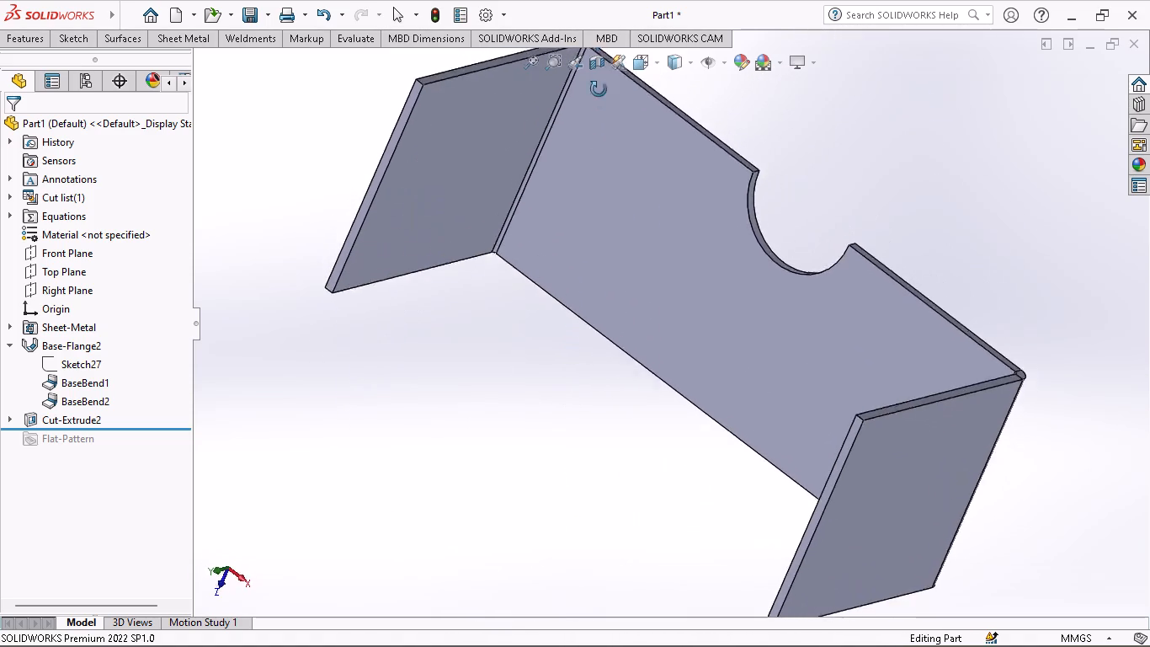
pyautogui.moveTo(599, 89); pyautogui.dragTo(673, 0, button='middle')
pyautogui.moveTo(472, 334); pyautogui.dragTo(520, 245, button='middle')
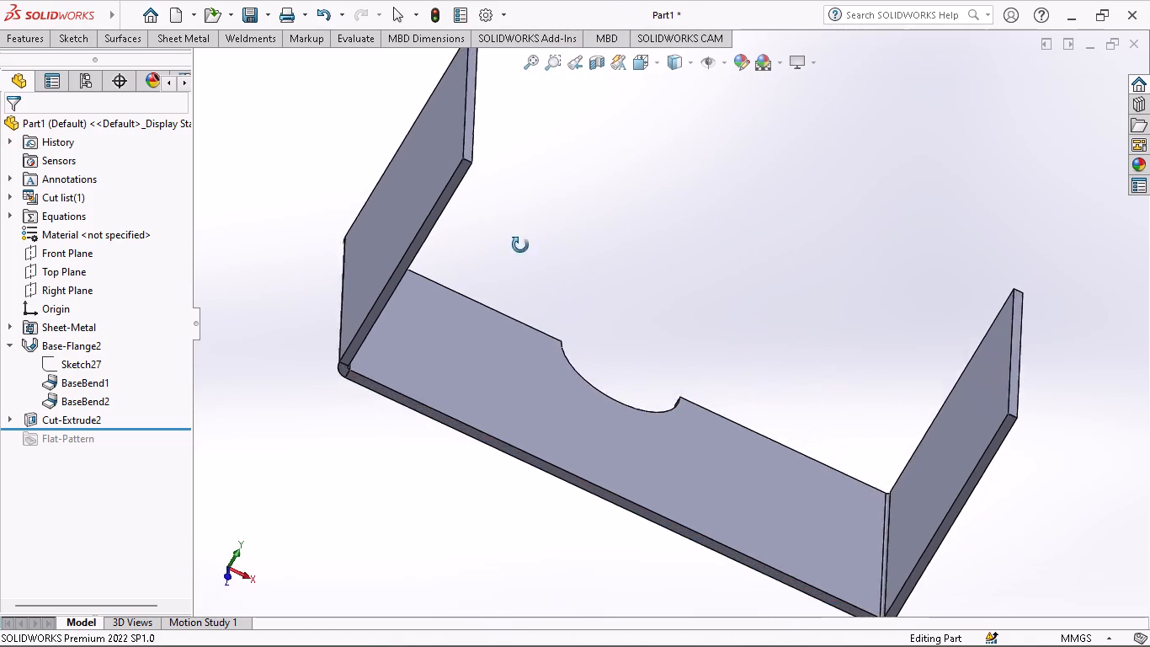
pyautogui.moveTo(520, 245); pyautogui.dragTo(609, 485, button='middle')
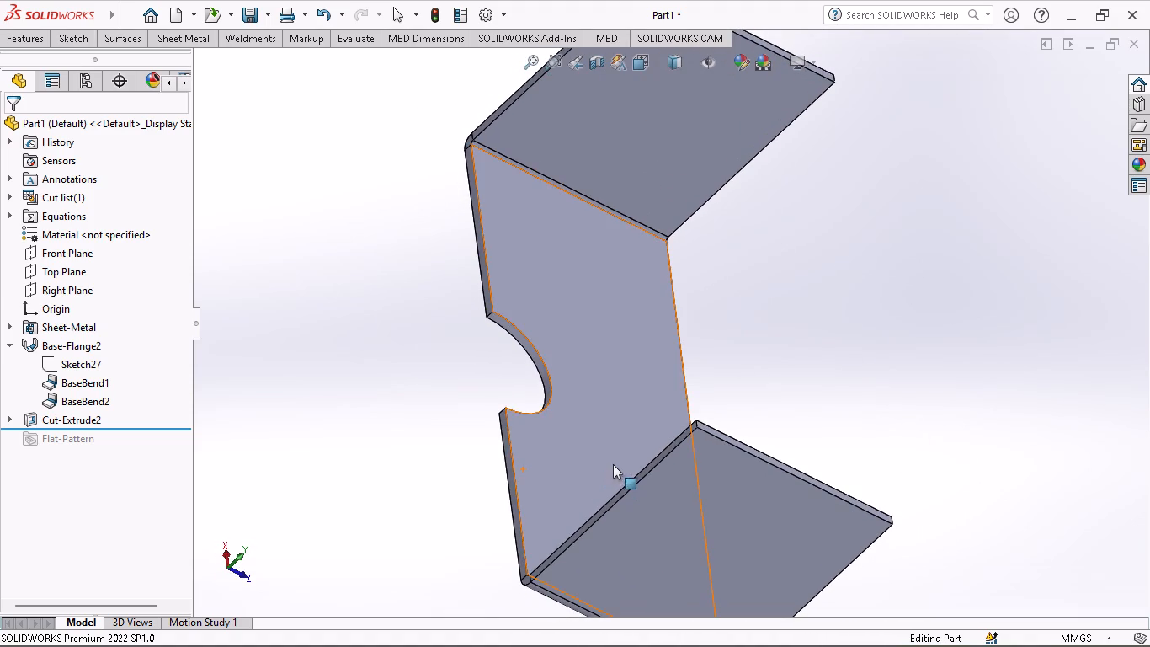
pyautogui.moveTo(624, 378); pyautogui.dragTo(685, 425, button='middle')
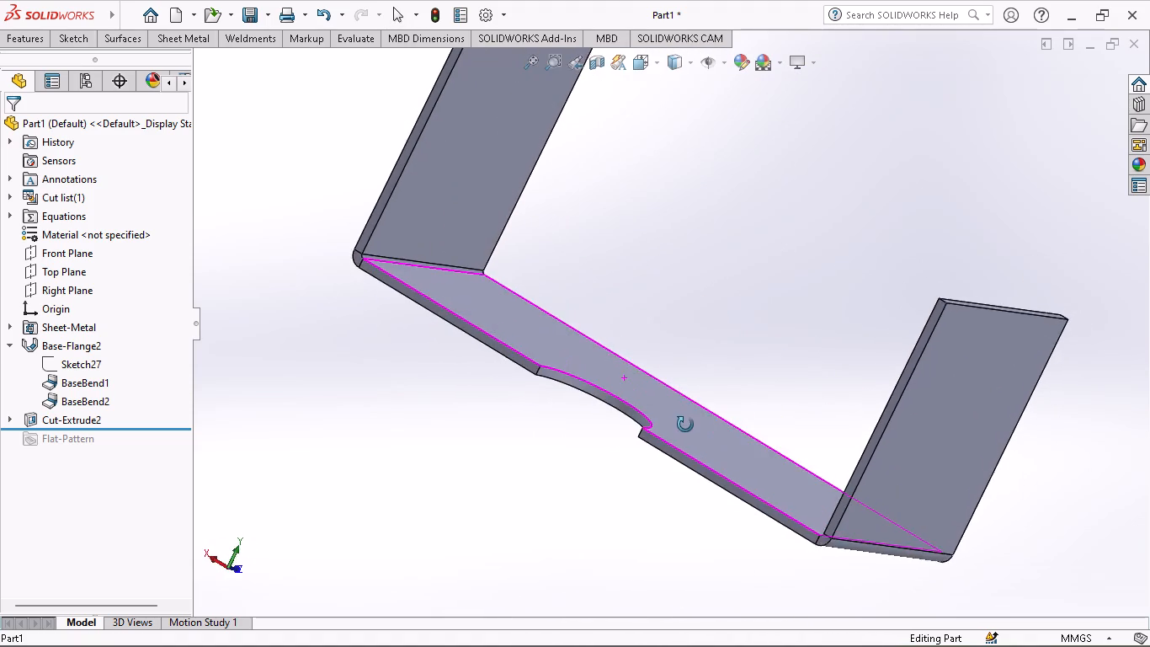
pyautogui.moveTo(685, 425); pyautogui.dragTo(654, 377, button='middle')
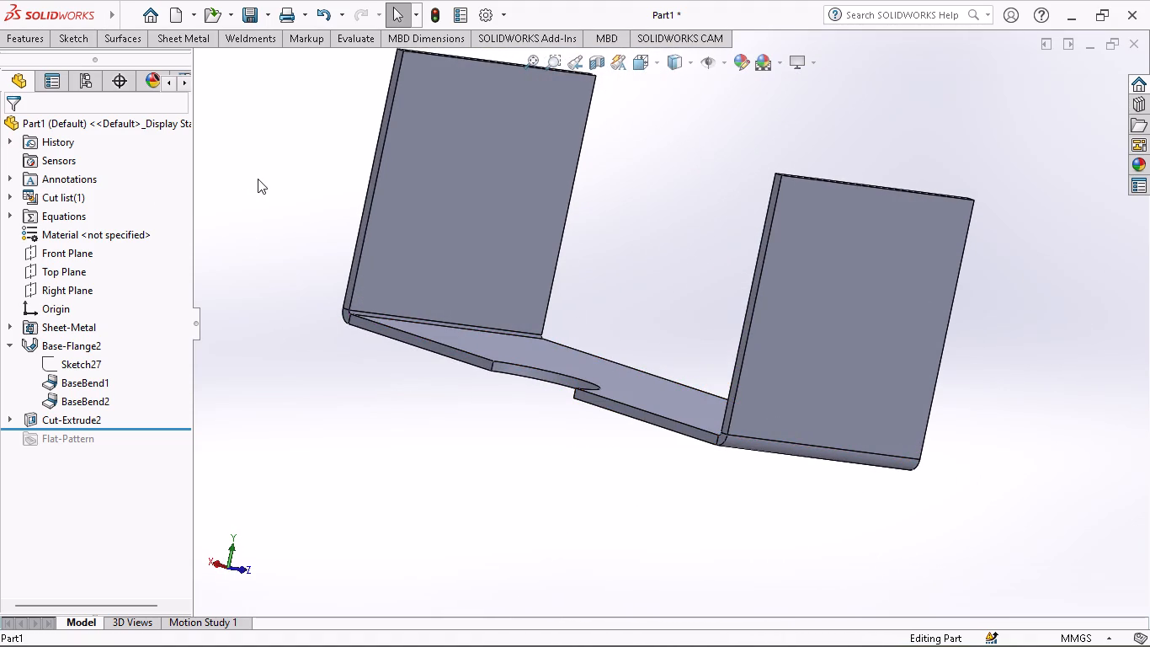
pyautogui.moveTo(258, 179); pyautogui.dragTo(327, 126, button='middle')
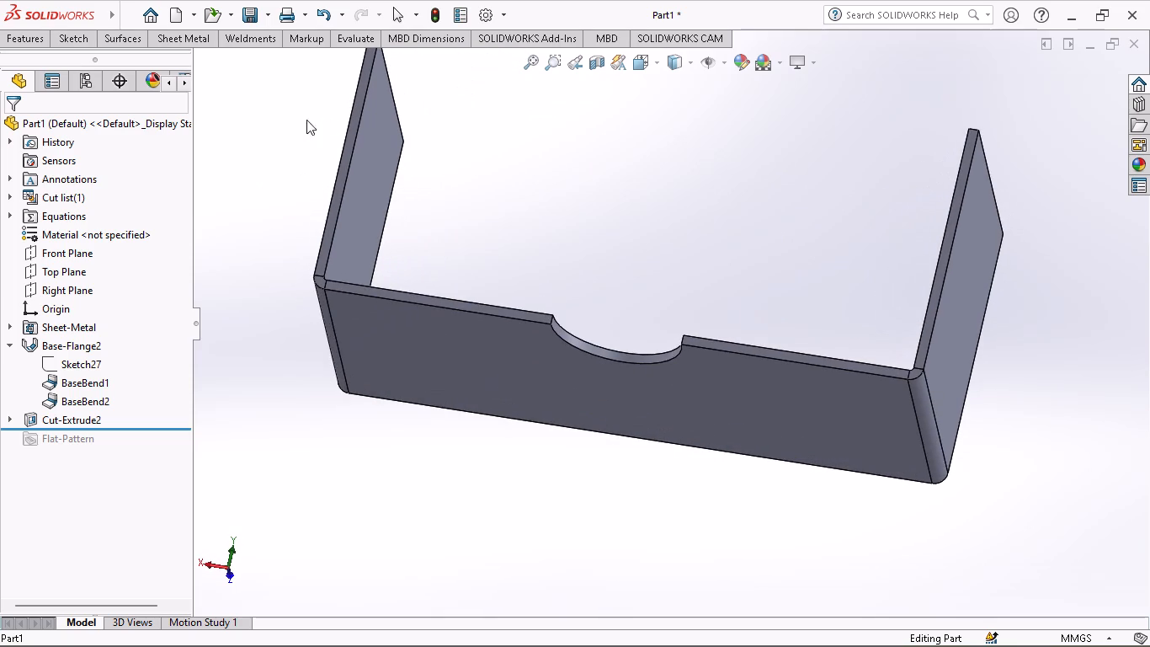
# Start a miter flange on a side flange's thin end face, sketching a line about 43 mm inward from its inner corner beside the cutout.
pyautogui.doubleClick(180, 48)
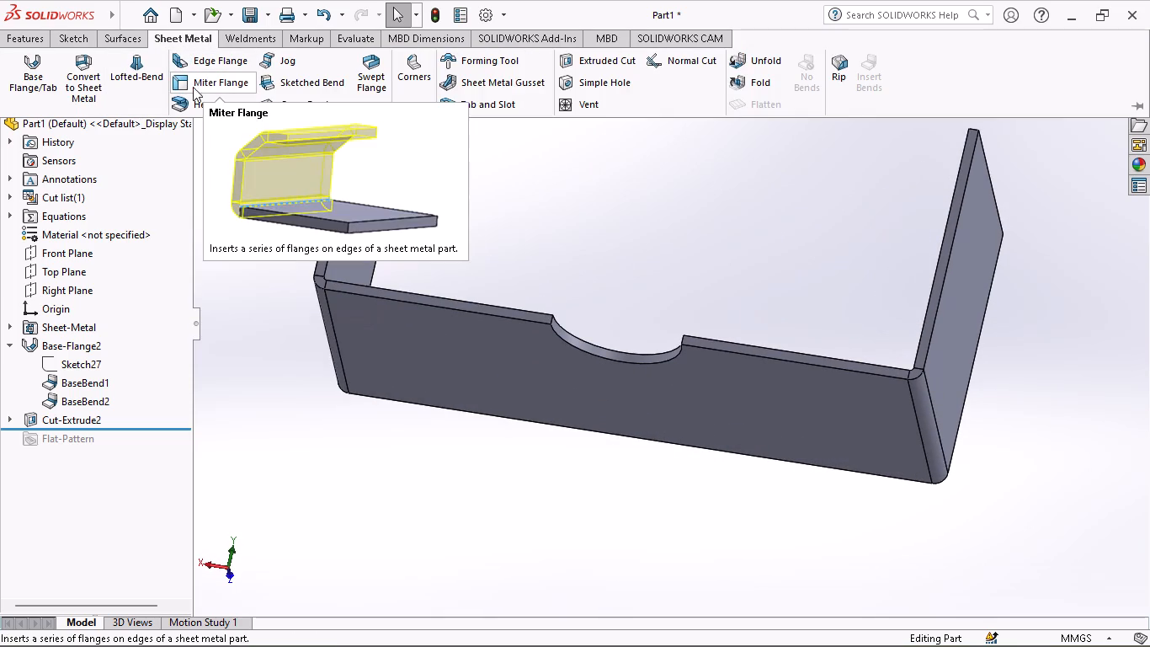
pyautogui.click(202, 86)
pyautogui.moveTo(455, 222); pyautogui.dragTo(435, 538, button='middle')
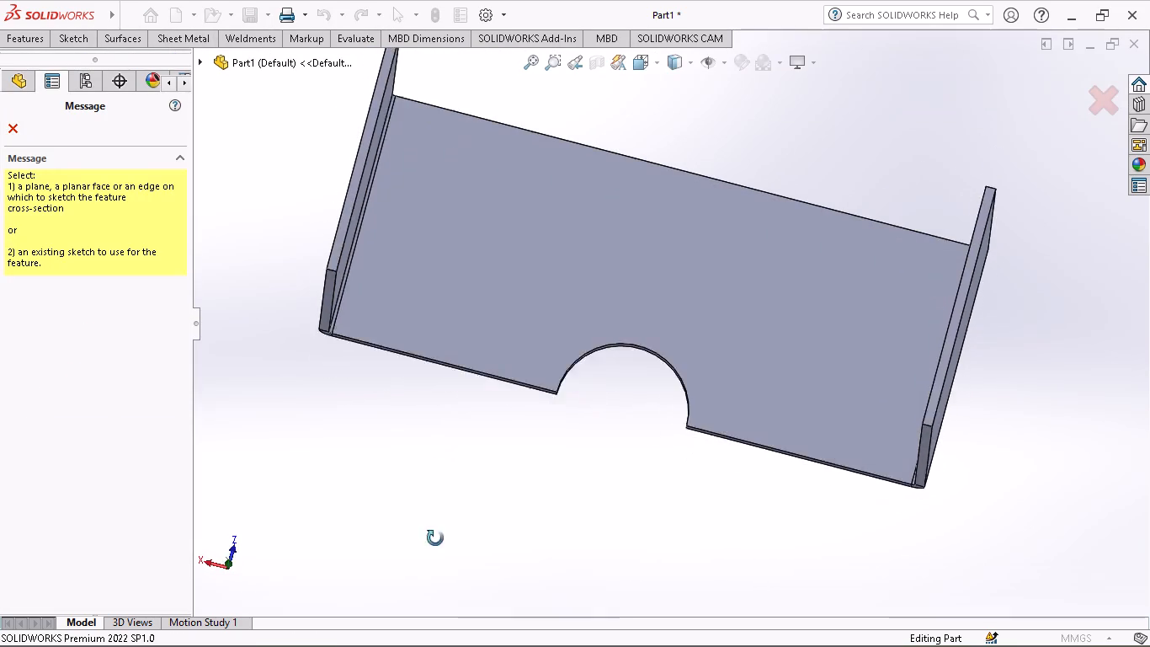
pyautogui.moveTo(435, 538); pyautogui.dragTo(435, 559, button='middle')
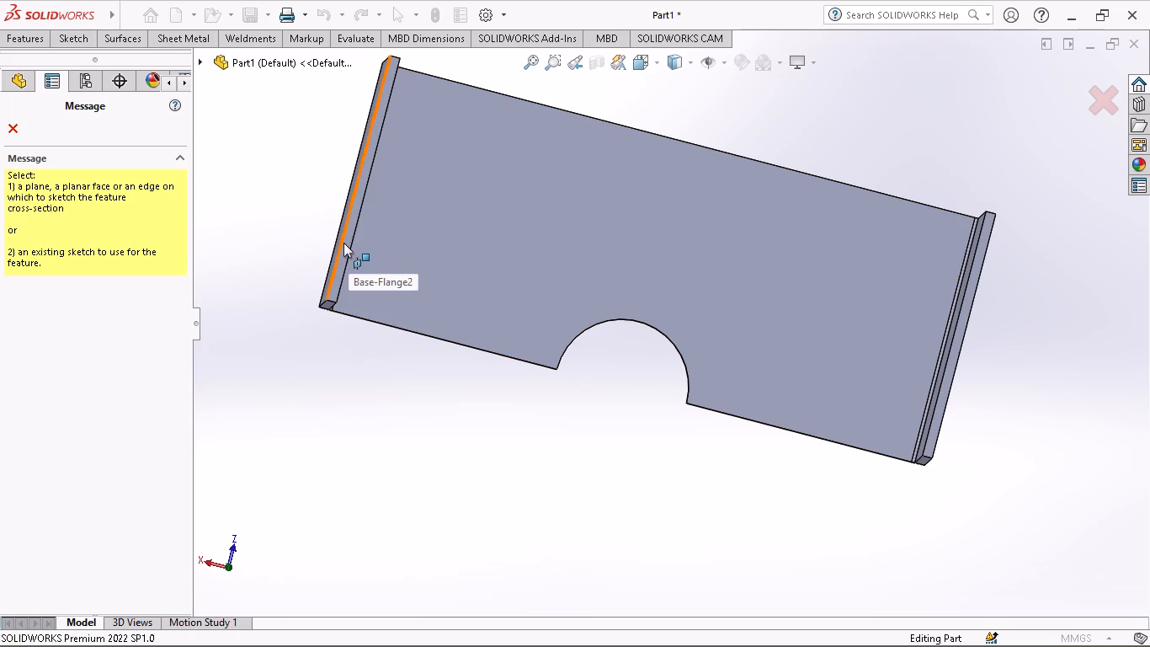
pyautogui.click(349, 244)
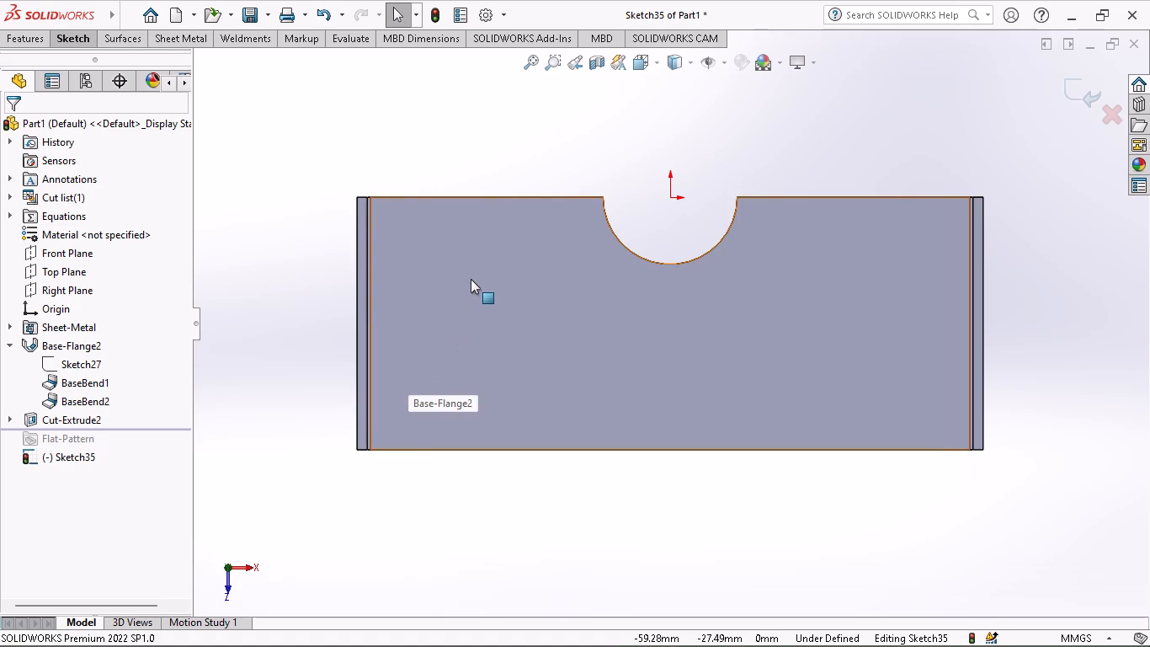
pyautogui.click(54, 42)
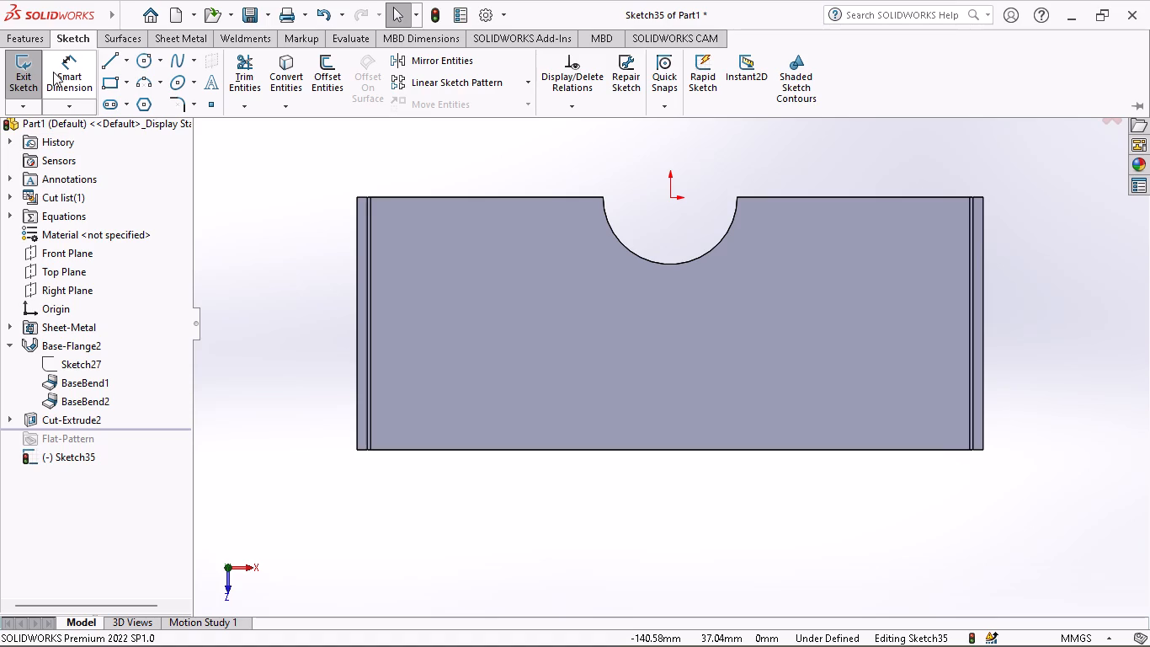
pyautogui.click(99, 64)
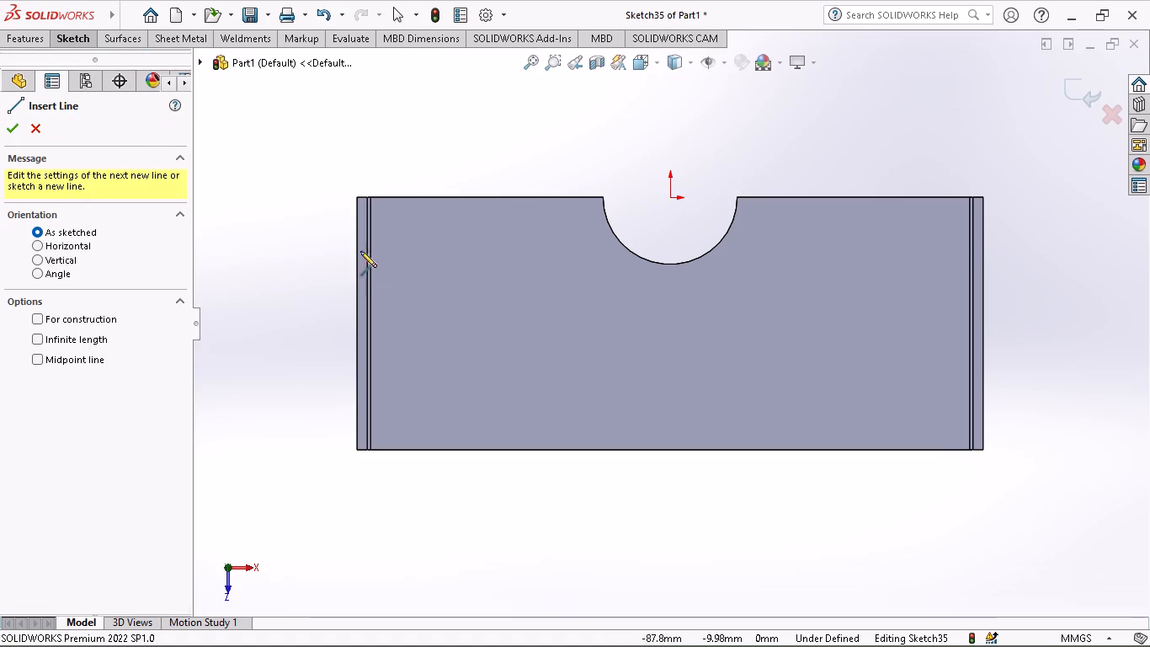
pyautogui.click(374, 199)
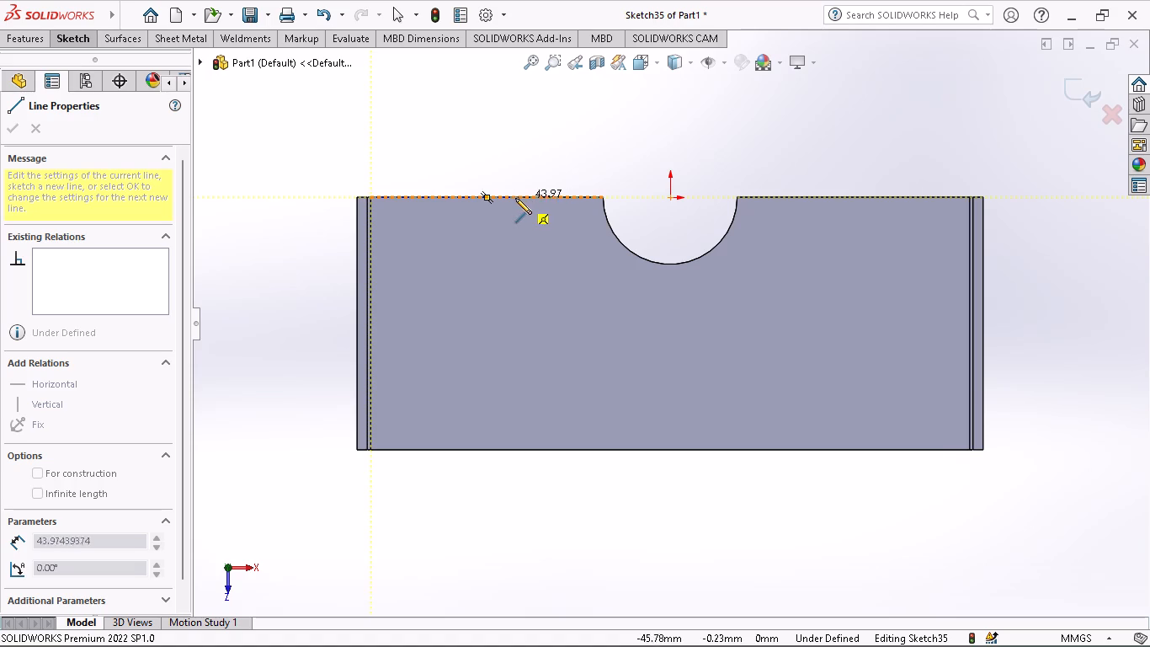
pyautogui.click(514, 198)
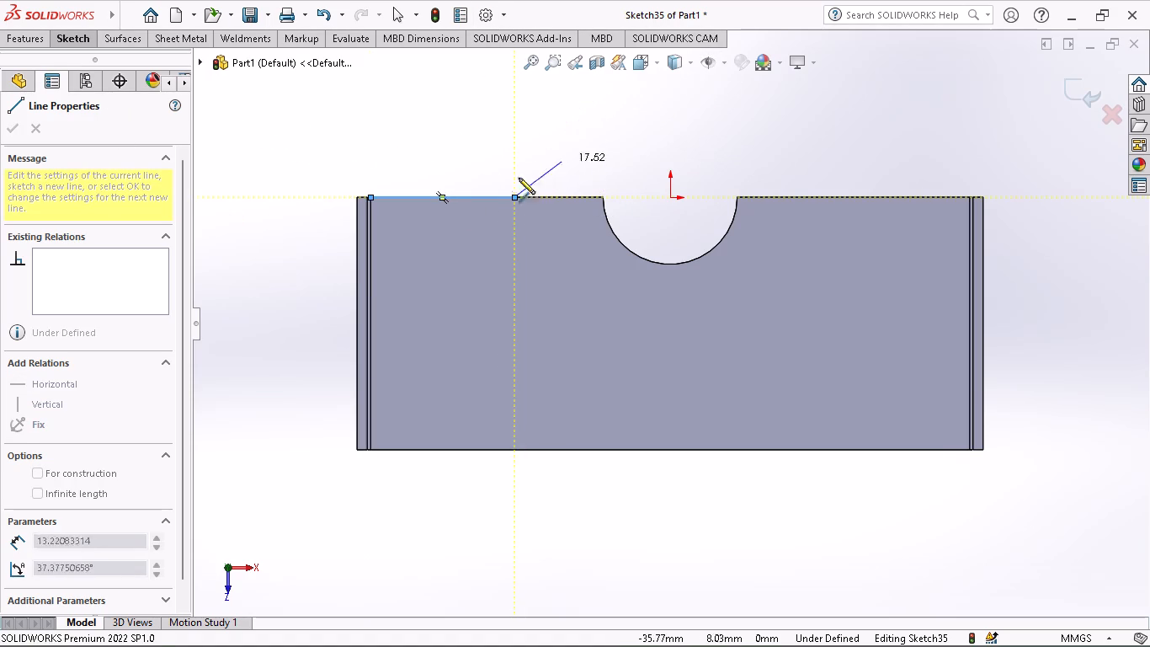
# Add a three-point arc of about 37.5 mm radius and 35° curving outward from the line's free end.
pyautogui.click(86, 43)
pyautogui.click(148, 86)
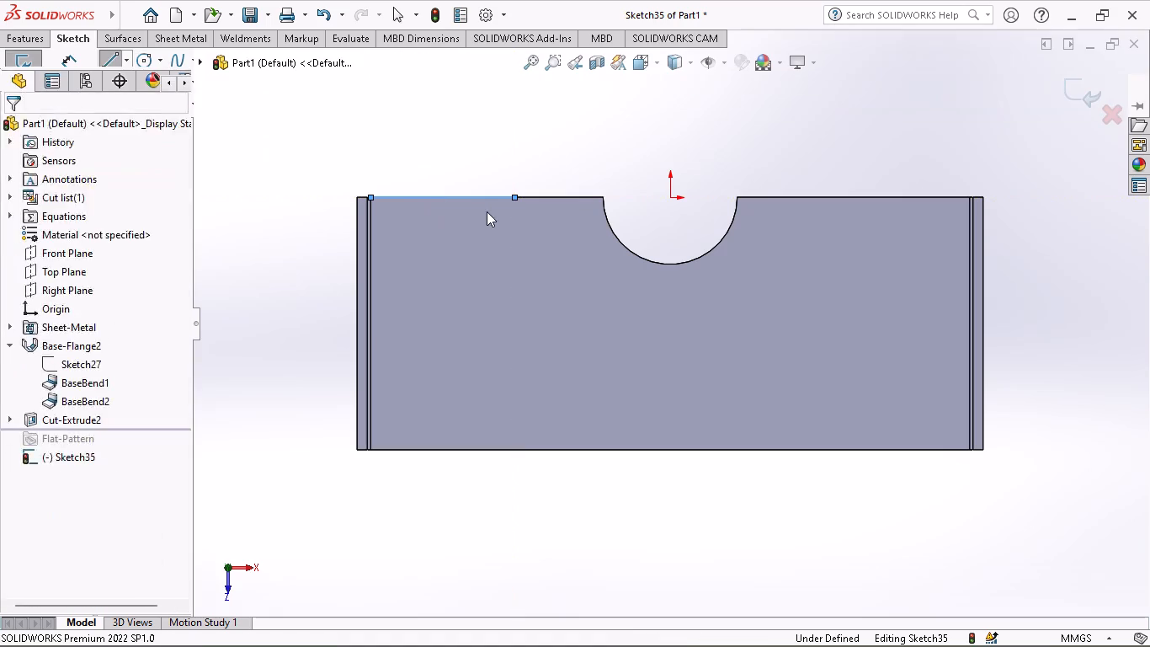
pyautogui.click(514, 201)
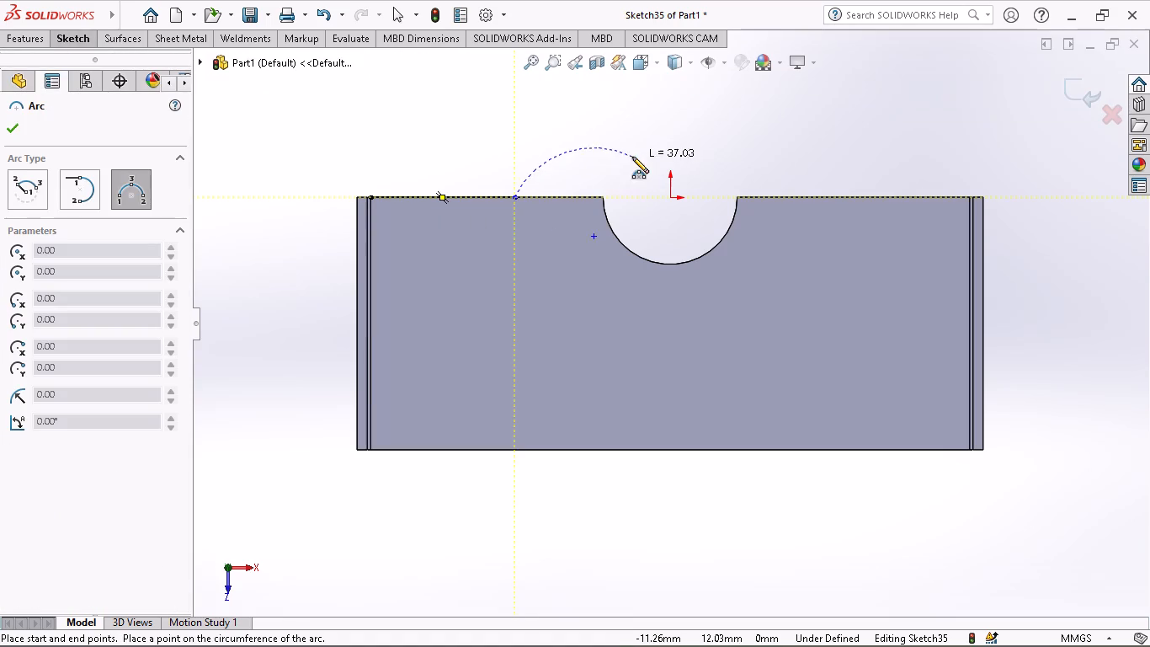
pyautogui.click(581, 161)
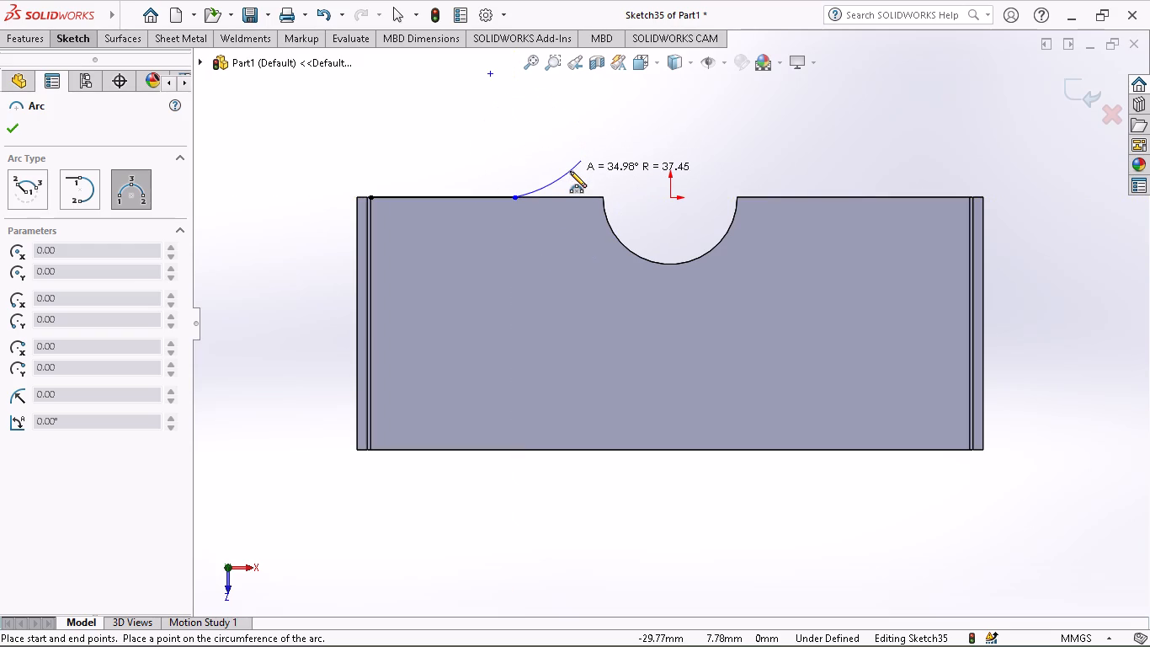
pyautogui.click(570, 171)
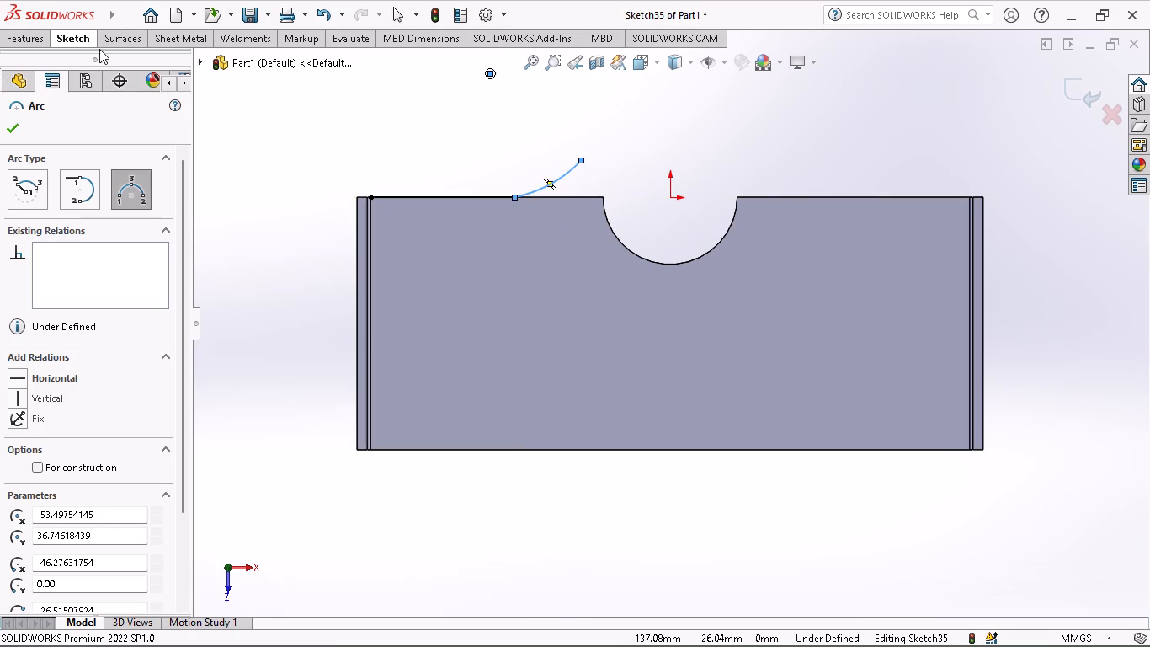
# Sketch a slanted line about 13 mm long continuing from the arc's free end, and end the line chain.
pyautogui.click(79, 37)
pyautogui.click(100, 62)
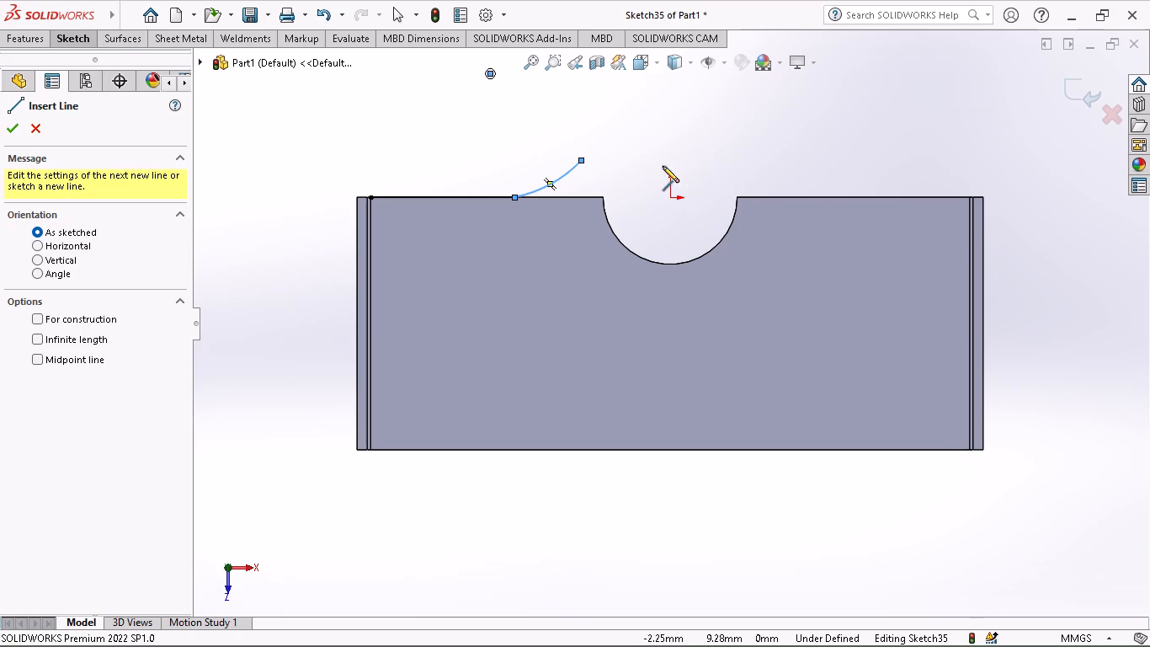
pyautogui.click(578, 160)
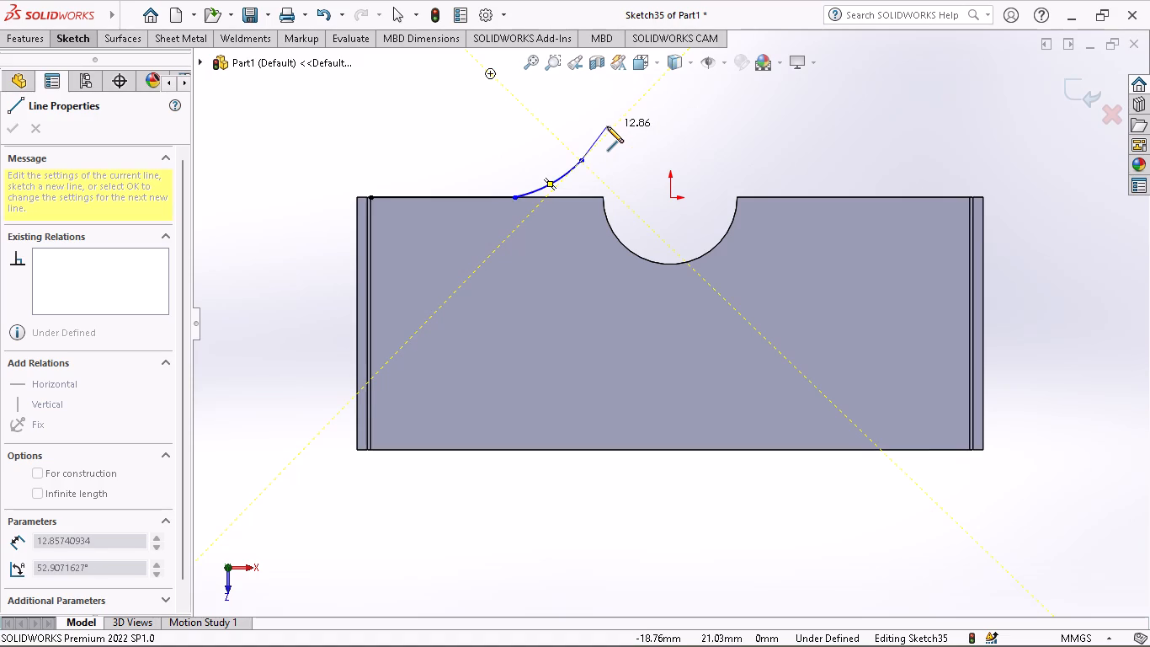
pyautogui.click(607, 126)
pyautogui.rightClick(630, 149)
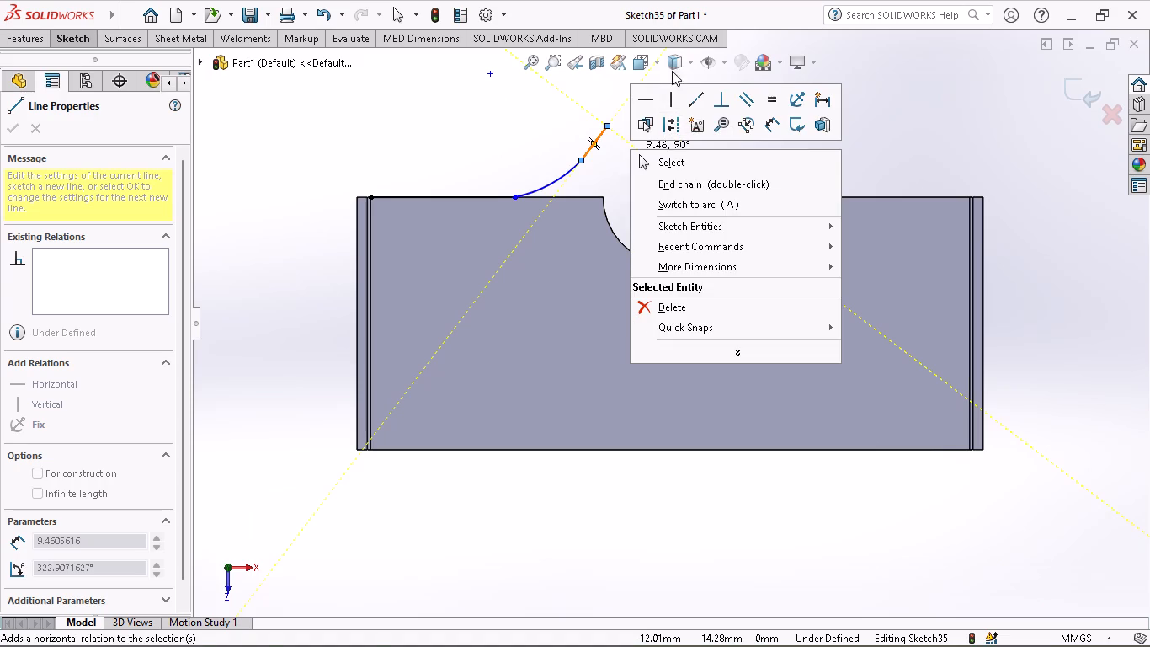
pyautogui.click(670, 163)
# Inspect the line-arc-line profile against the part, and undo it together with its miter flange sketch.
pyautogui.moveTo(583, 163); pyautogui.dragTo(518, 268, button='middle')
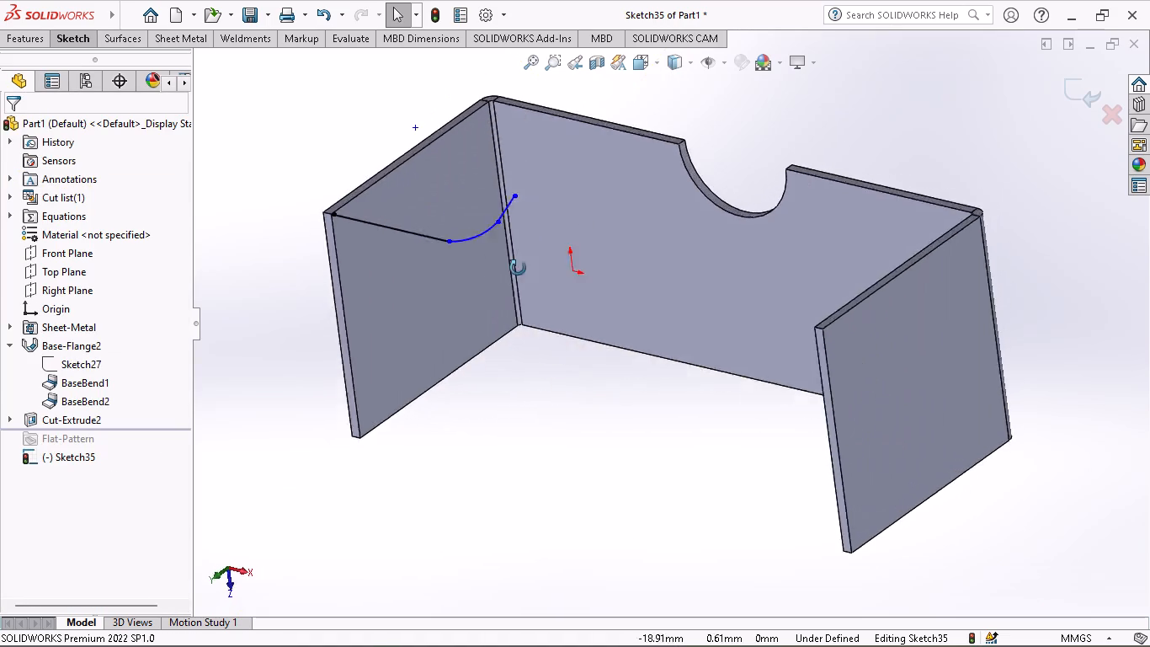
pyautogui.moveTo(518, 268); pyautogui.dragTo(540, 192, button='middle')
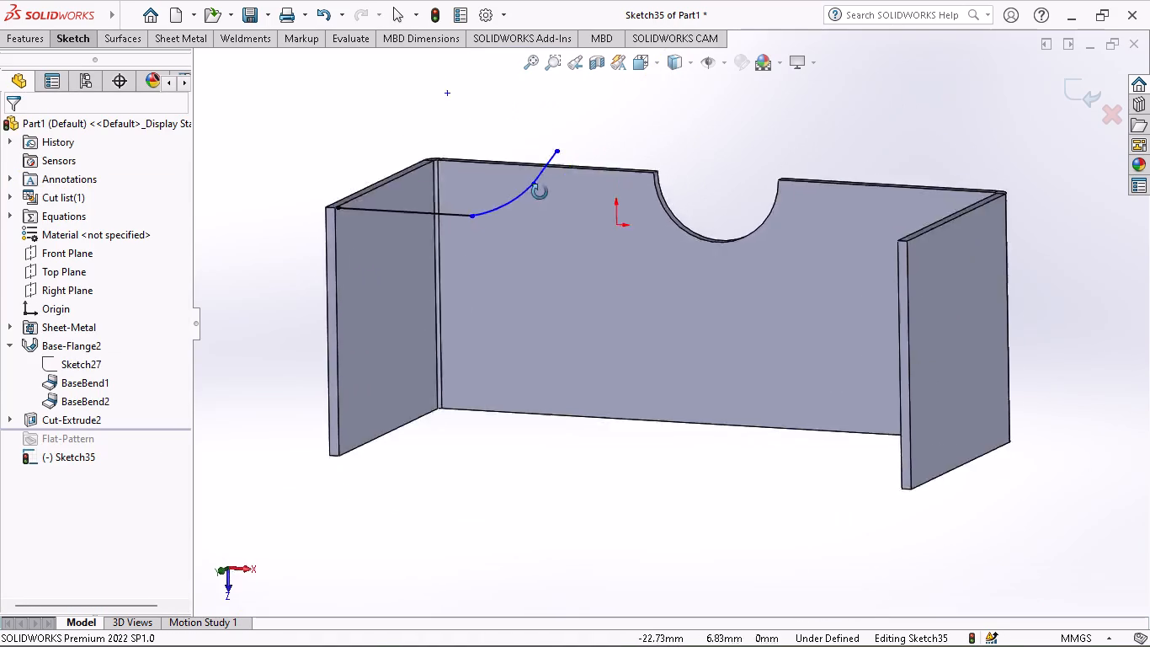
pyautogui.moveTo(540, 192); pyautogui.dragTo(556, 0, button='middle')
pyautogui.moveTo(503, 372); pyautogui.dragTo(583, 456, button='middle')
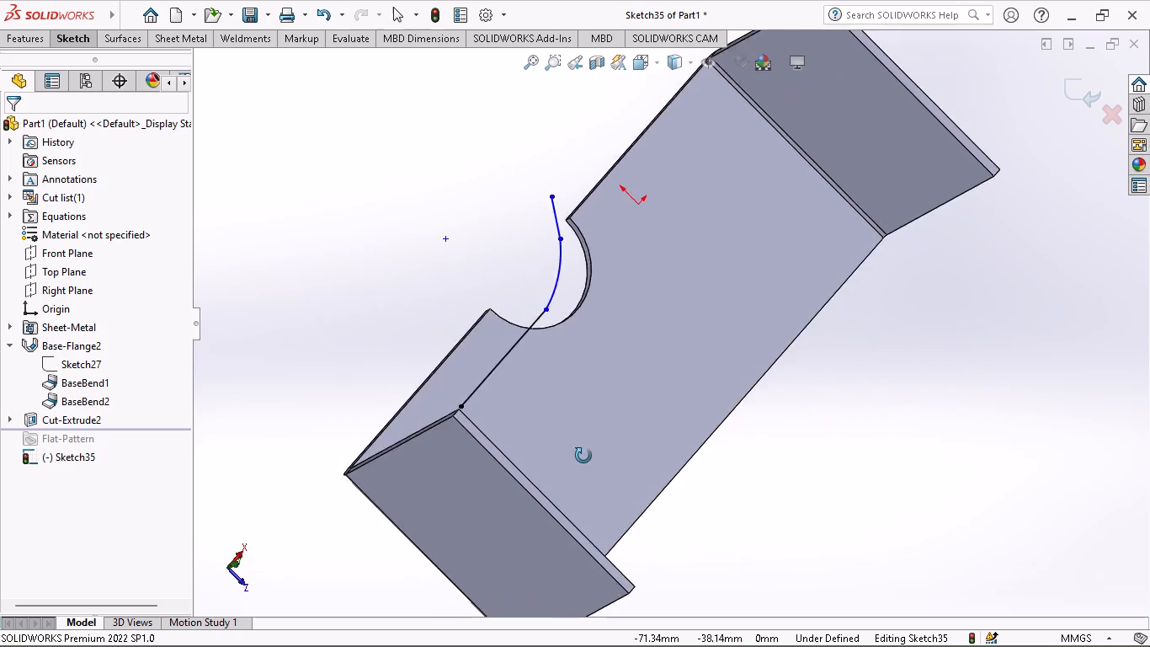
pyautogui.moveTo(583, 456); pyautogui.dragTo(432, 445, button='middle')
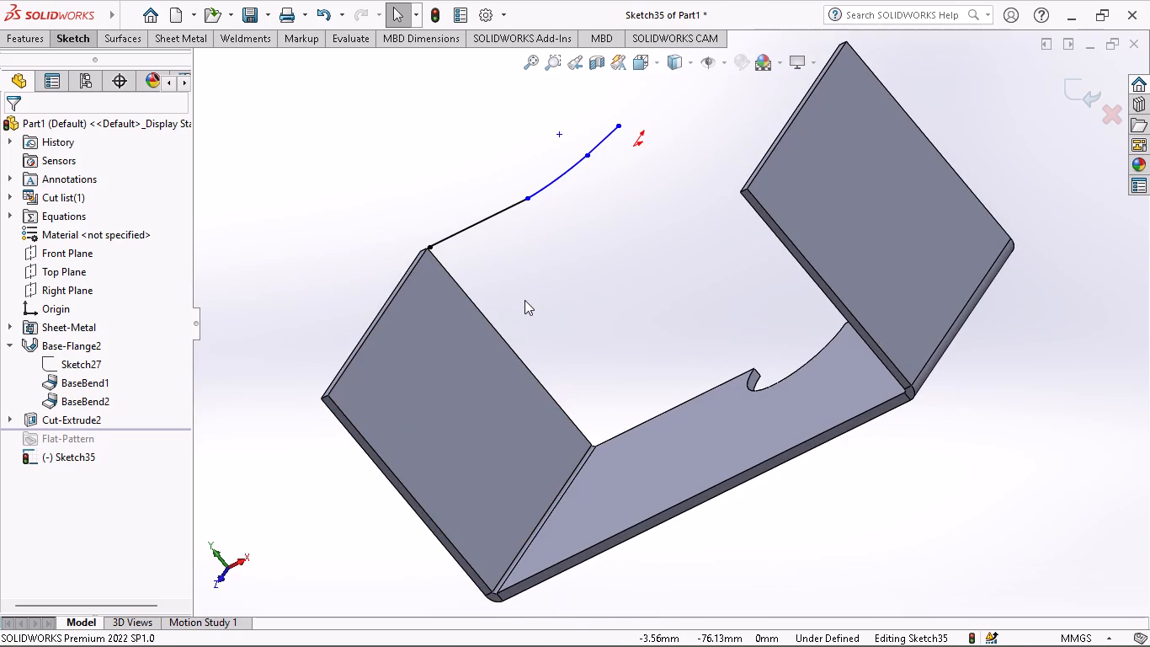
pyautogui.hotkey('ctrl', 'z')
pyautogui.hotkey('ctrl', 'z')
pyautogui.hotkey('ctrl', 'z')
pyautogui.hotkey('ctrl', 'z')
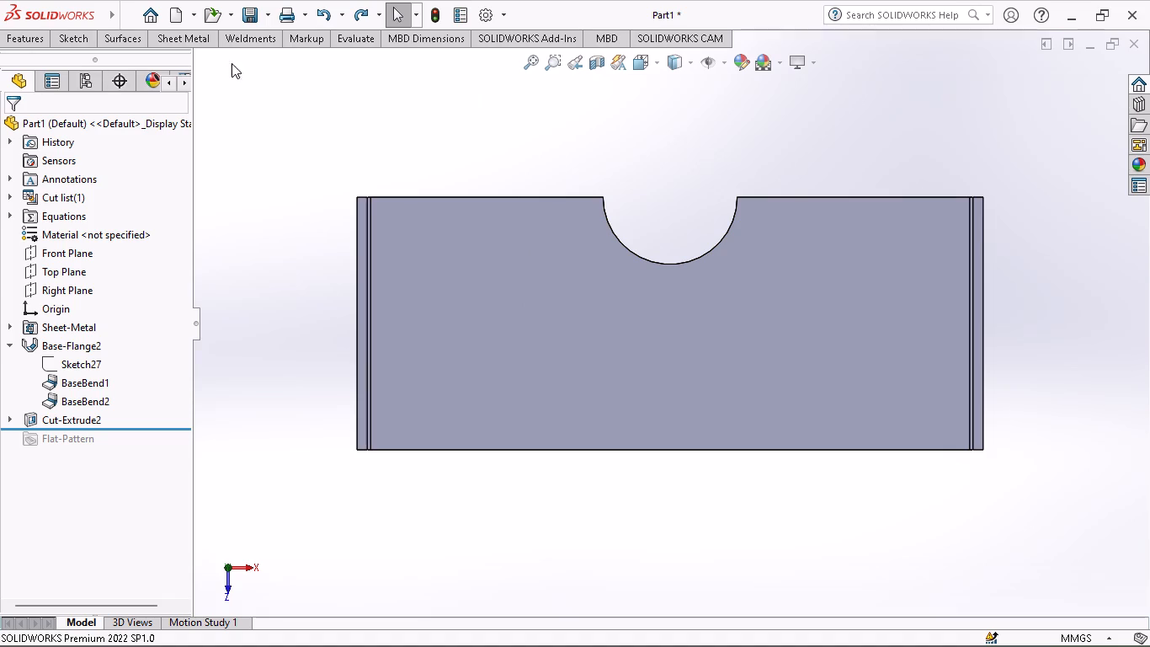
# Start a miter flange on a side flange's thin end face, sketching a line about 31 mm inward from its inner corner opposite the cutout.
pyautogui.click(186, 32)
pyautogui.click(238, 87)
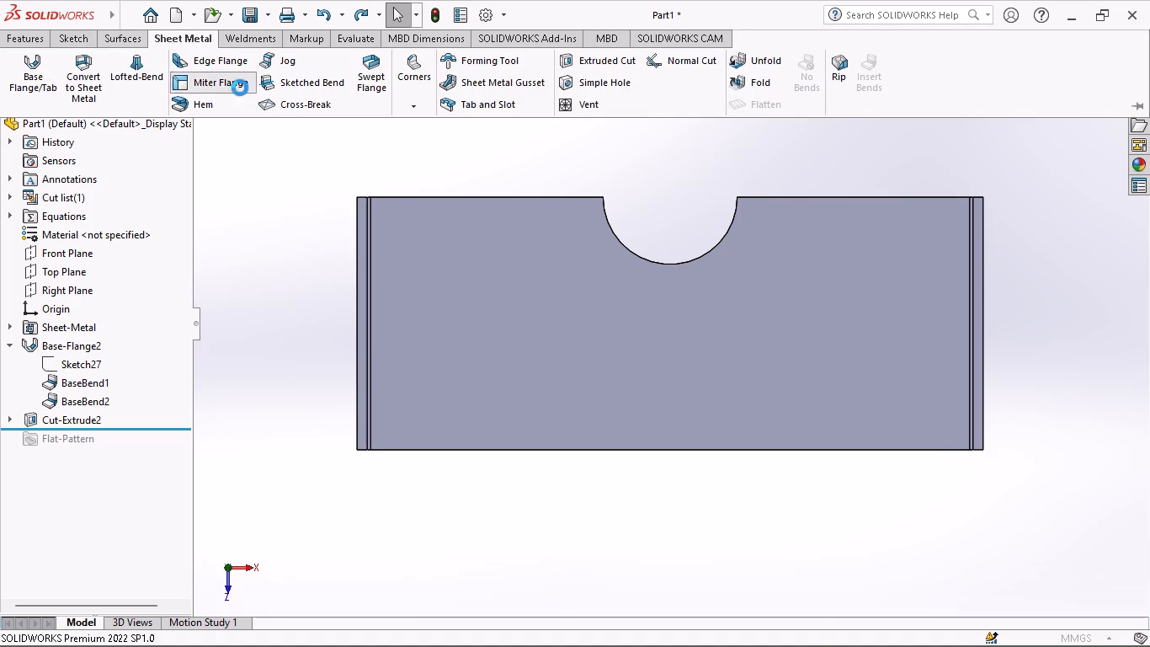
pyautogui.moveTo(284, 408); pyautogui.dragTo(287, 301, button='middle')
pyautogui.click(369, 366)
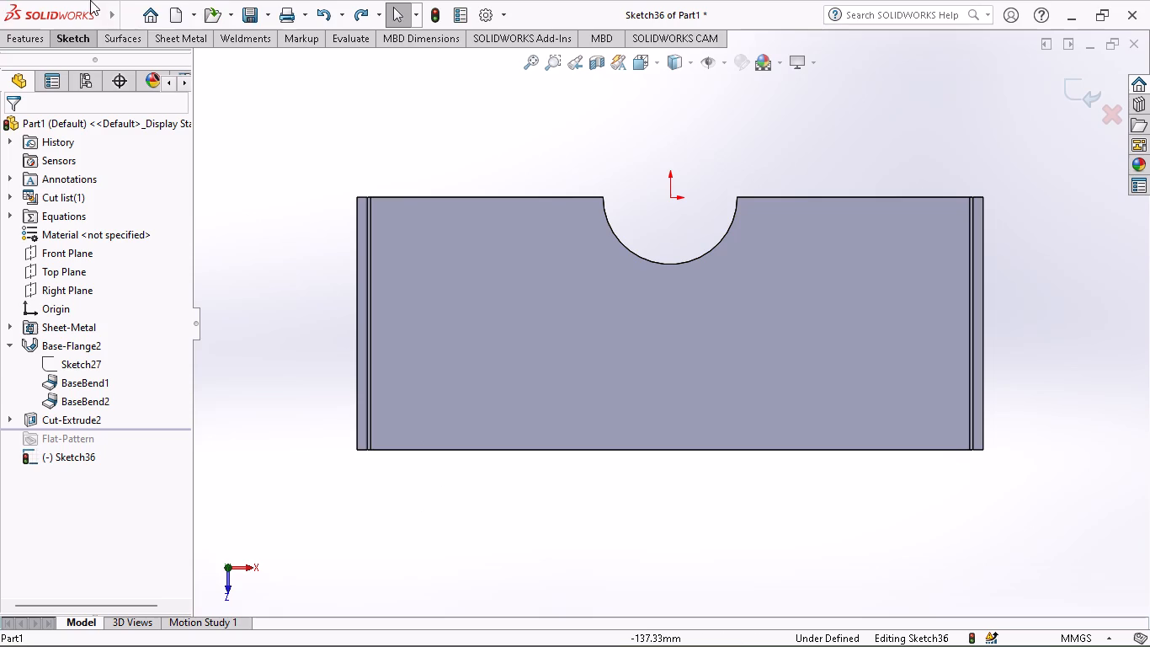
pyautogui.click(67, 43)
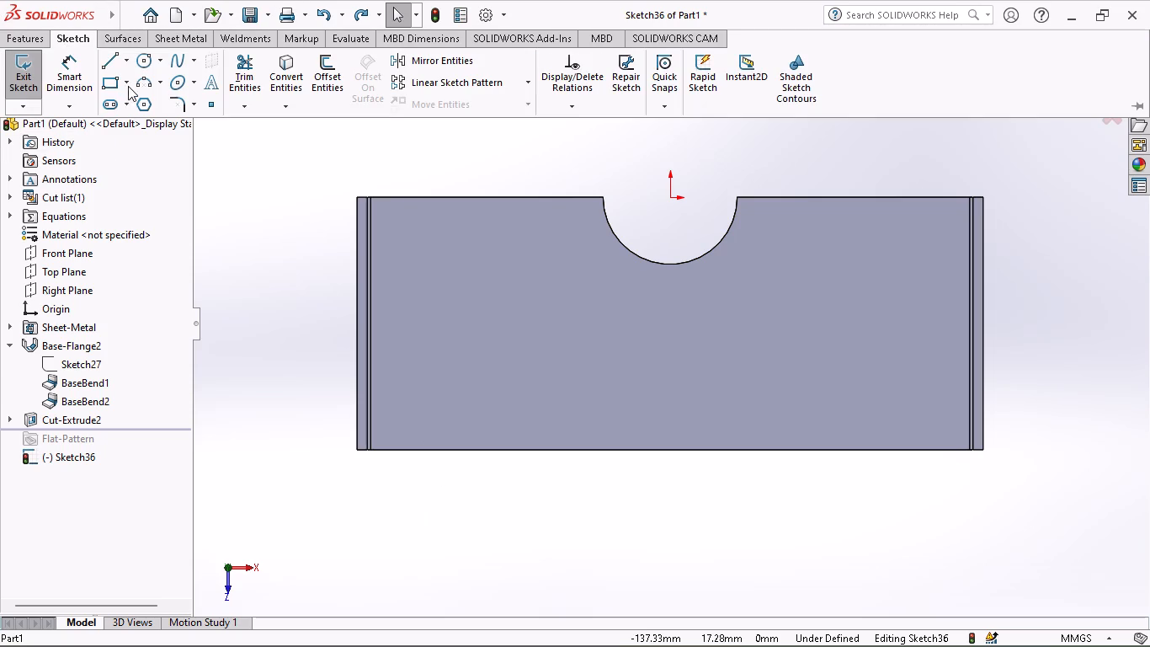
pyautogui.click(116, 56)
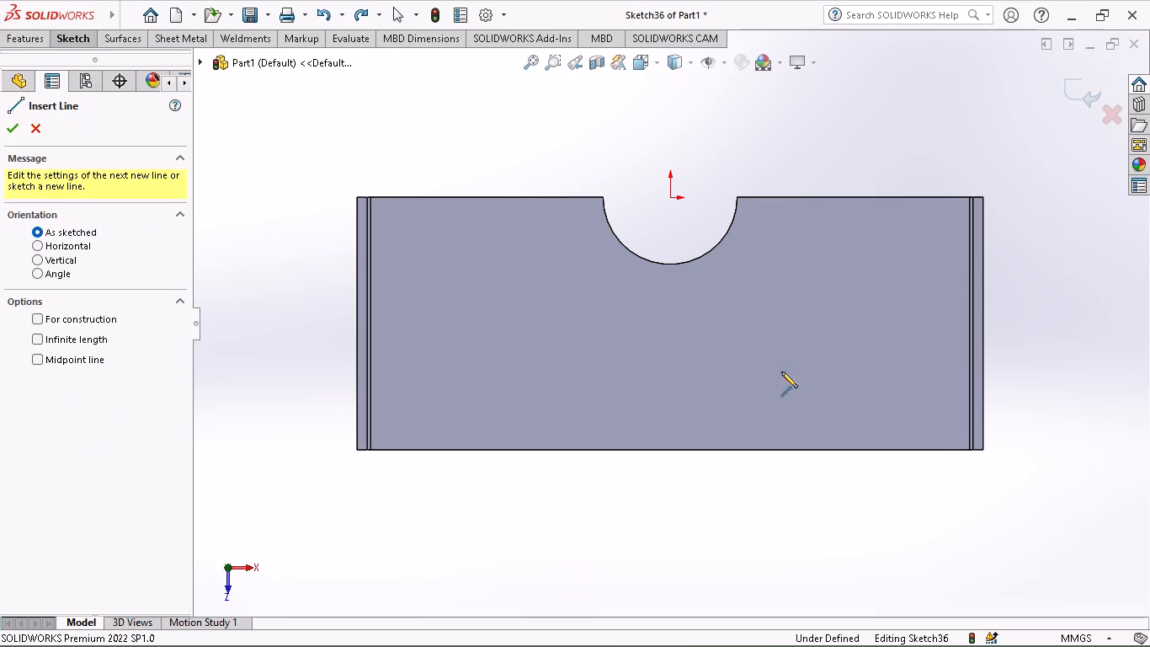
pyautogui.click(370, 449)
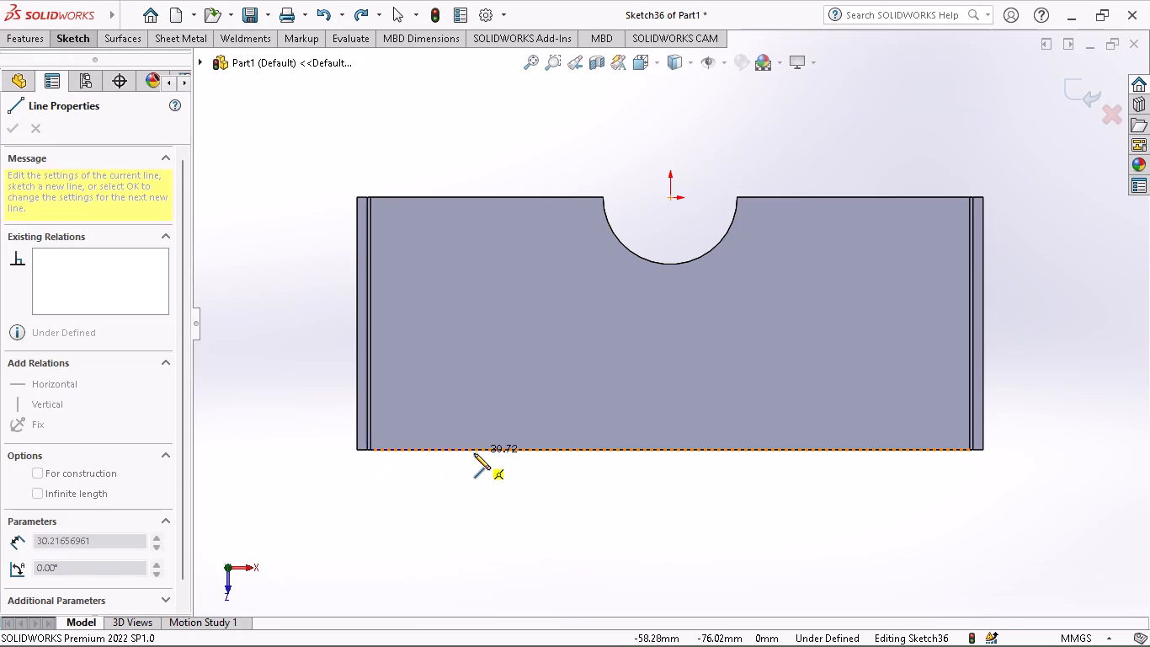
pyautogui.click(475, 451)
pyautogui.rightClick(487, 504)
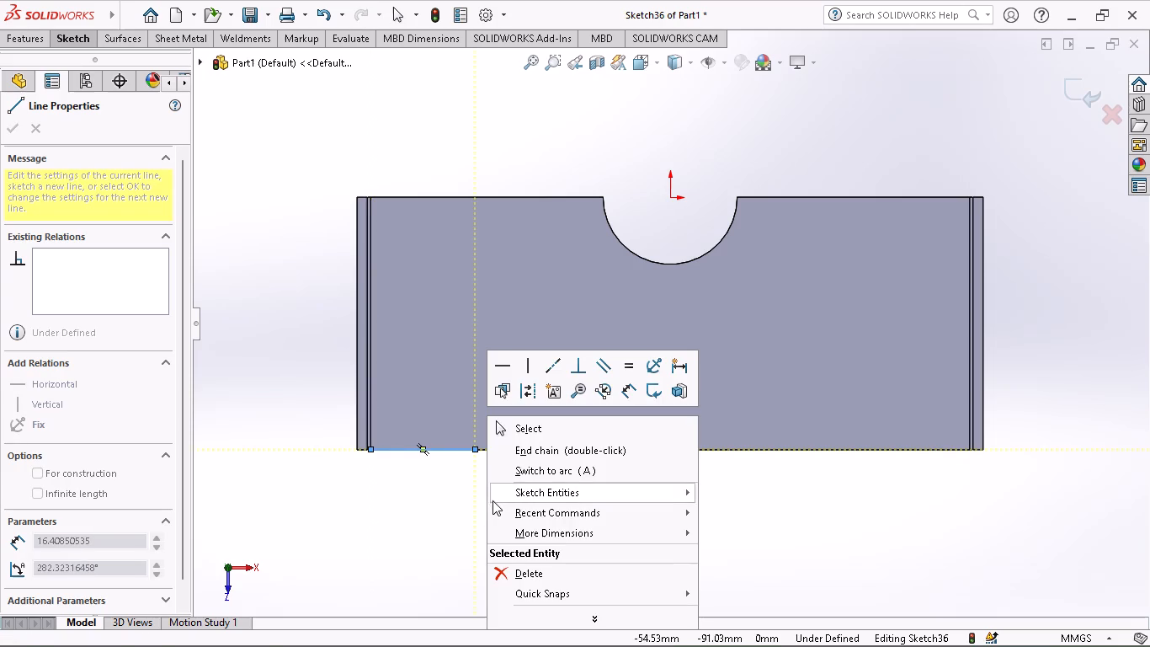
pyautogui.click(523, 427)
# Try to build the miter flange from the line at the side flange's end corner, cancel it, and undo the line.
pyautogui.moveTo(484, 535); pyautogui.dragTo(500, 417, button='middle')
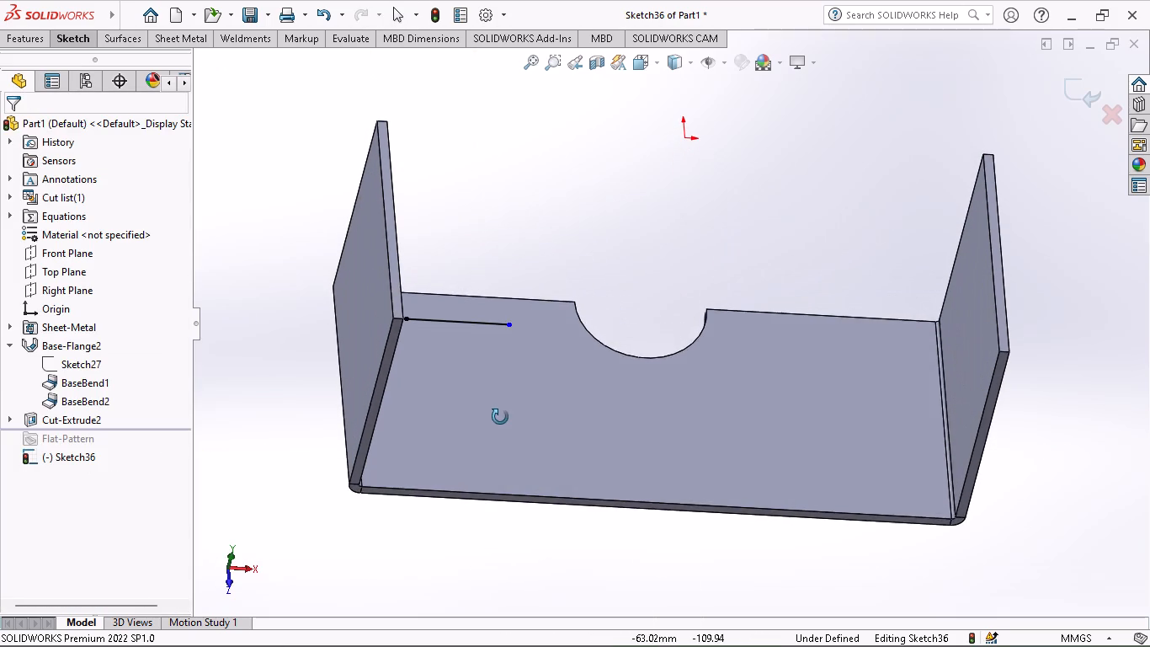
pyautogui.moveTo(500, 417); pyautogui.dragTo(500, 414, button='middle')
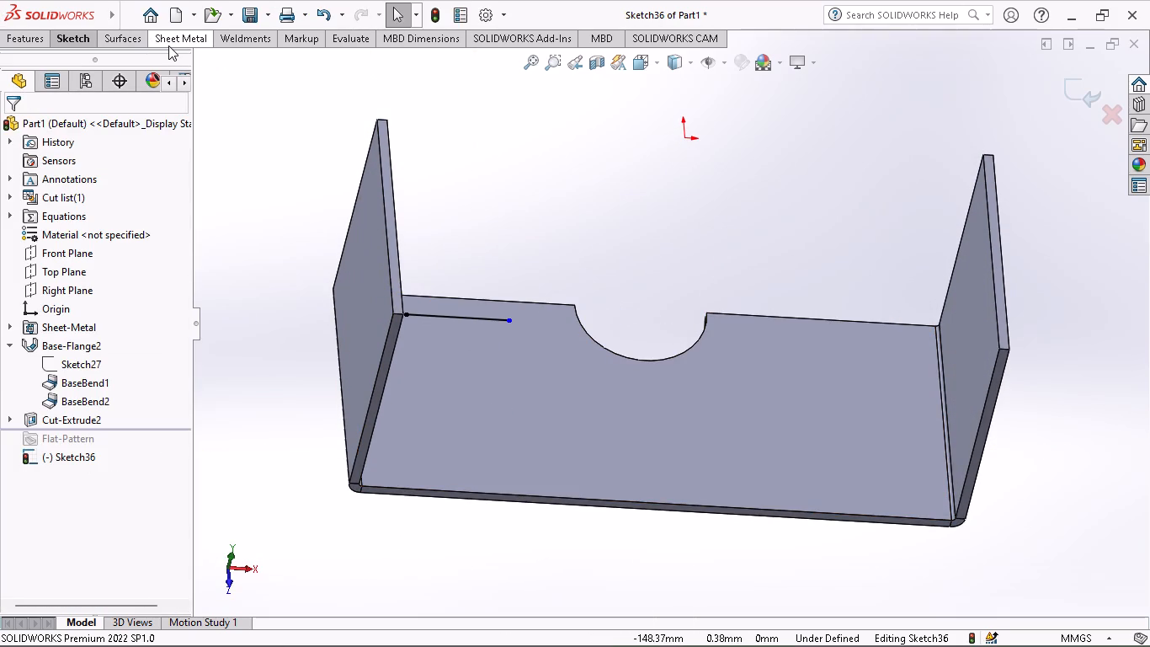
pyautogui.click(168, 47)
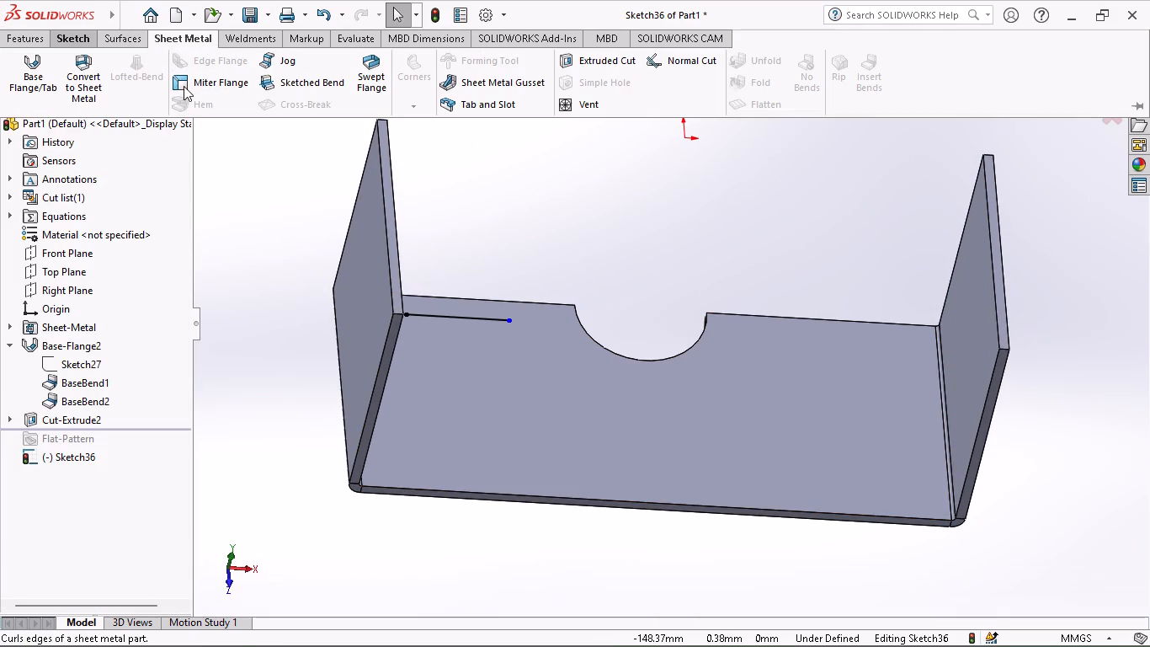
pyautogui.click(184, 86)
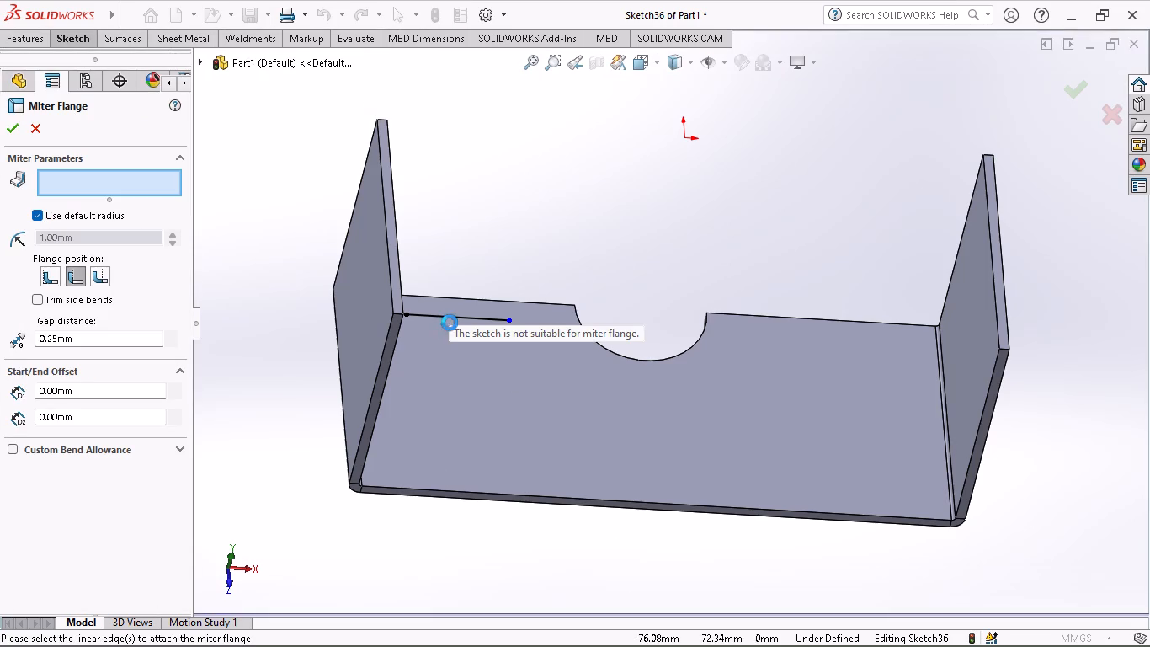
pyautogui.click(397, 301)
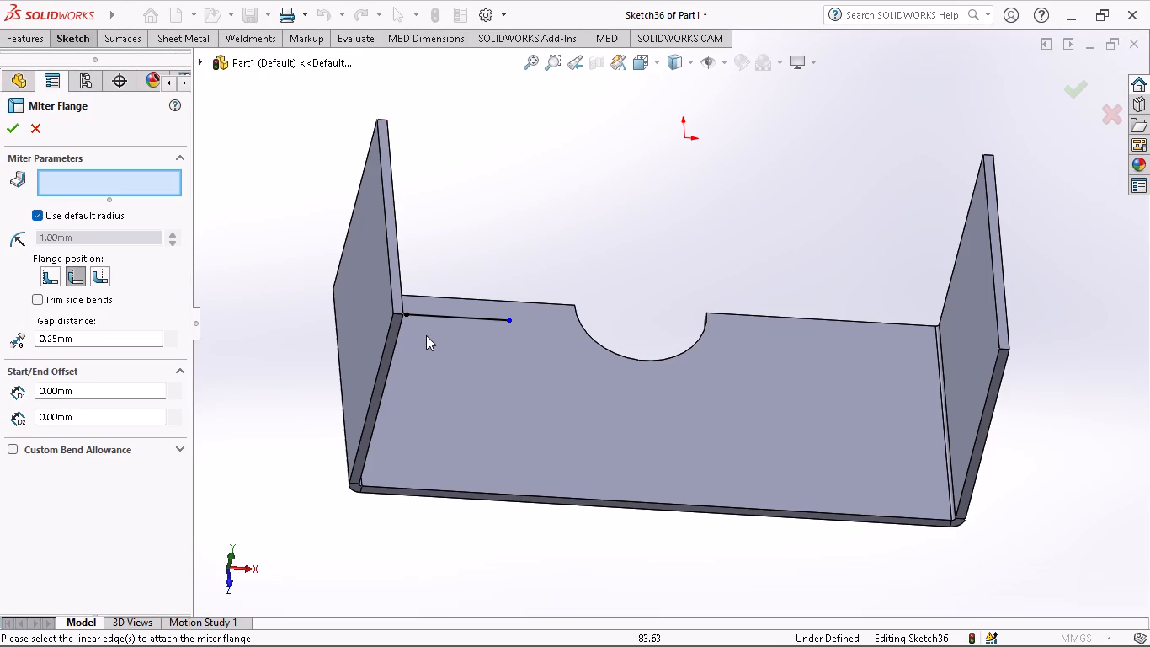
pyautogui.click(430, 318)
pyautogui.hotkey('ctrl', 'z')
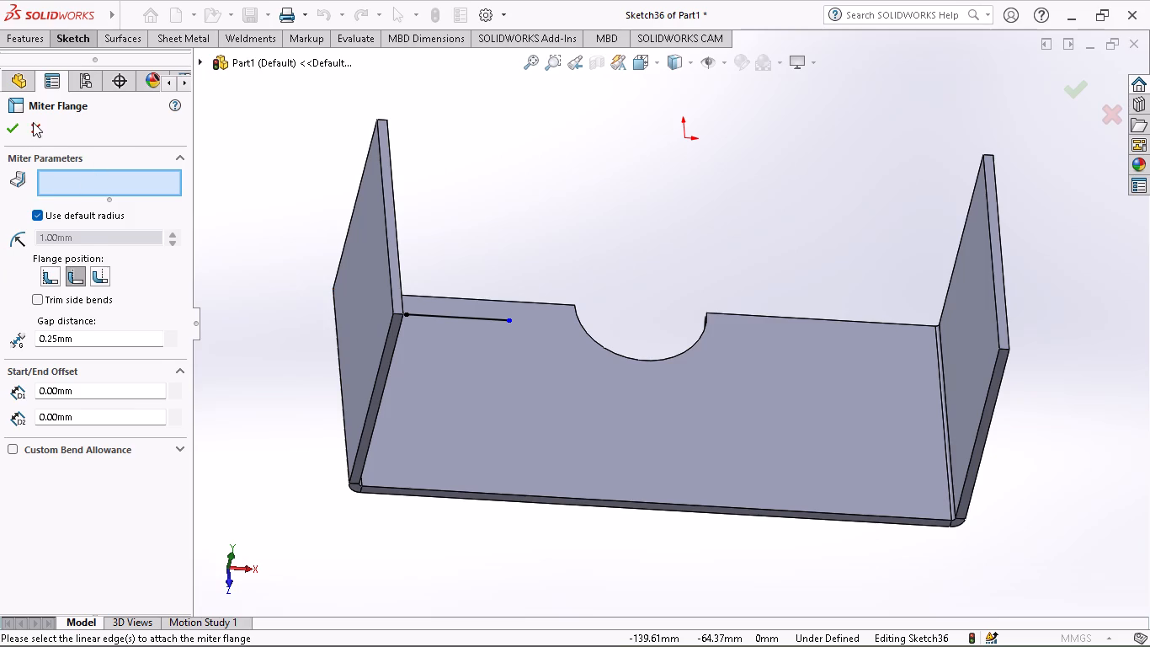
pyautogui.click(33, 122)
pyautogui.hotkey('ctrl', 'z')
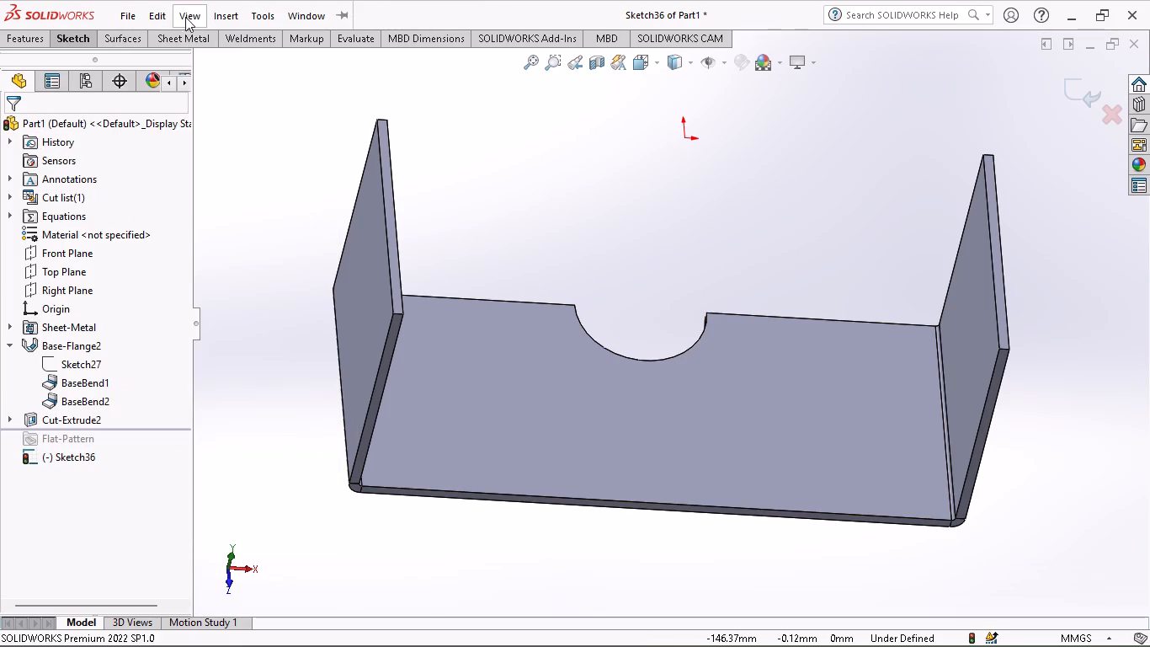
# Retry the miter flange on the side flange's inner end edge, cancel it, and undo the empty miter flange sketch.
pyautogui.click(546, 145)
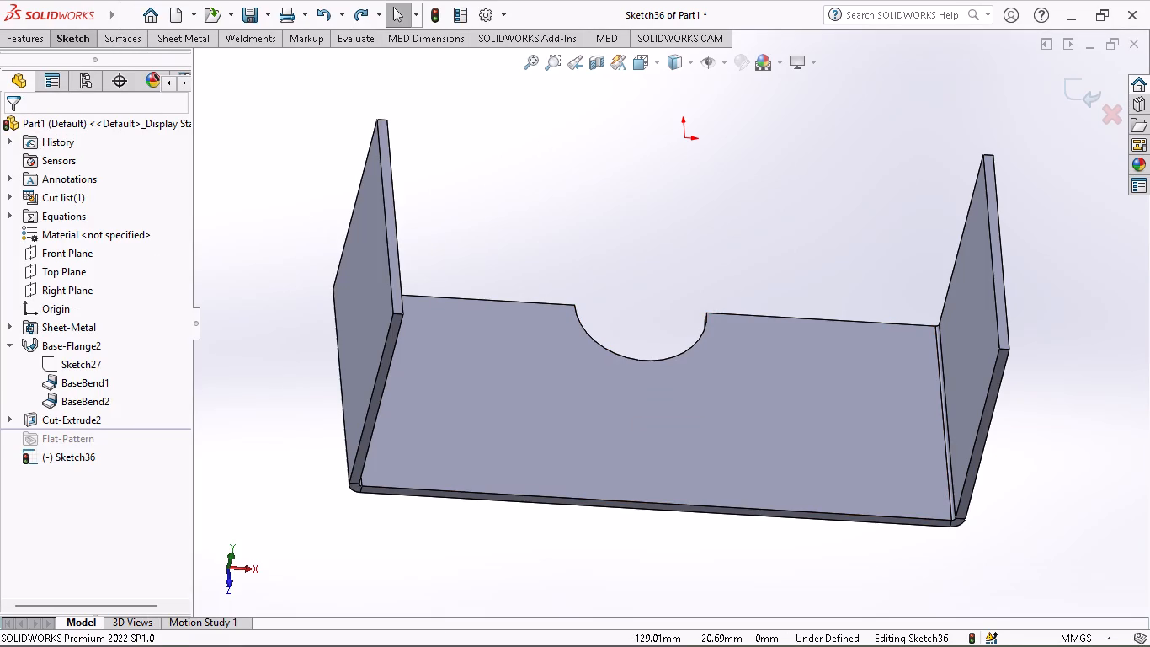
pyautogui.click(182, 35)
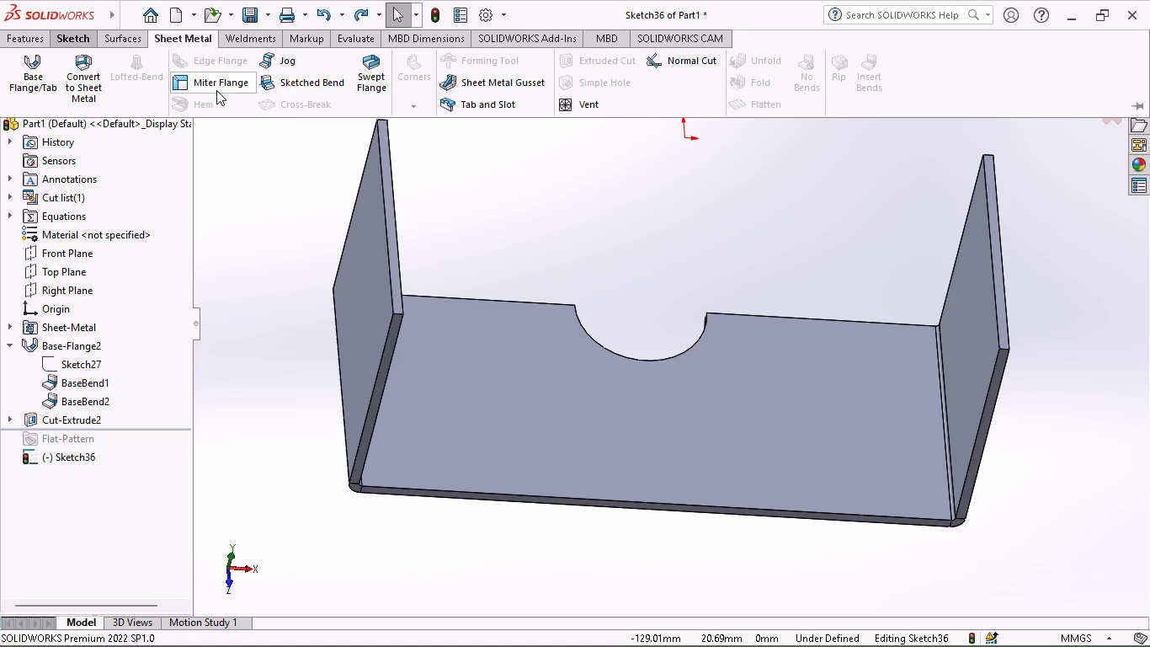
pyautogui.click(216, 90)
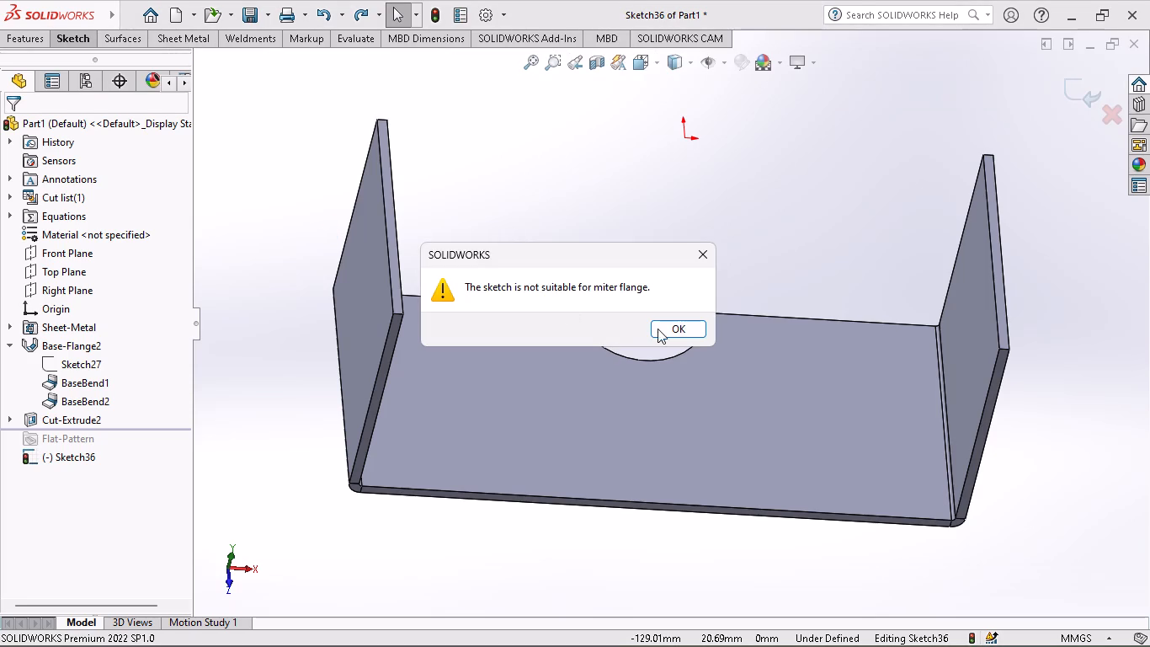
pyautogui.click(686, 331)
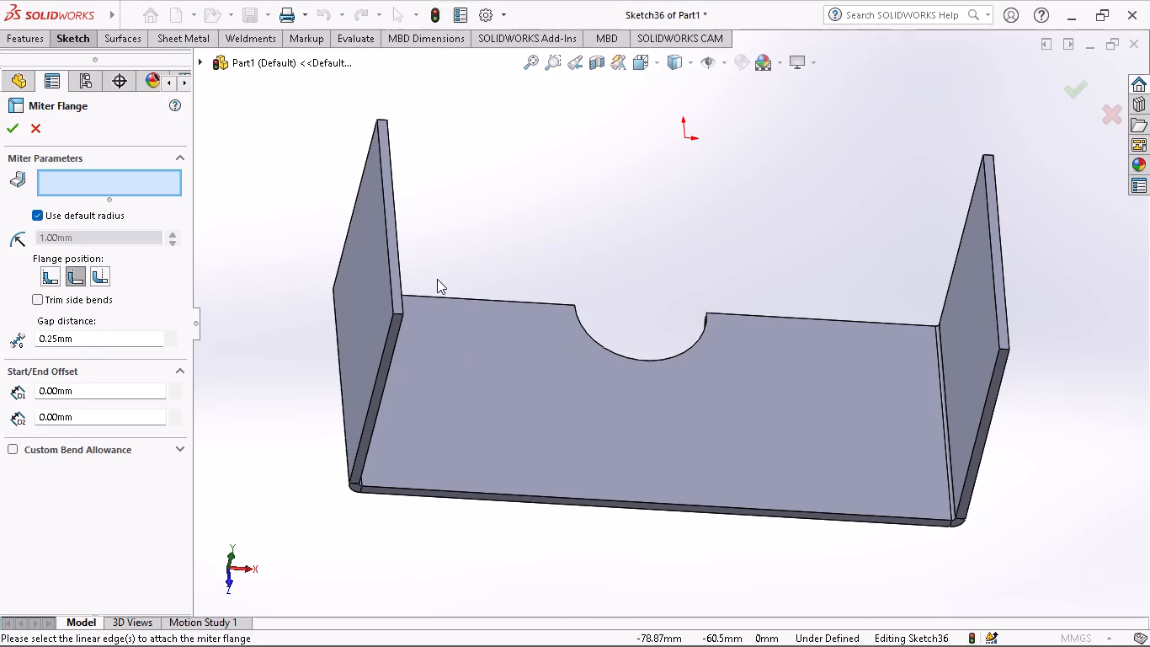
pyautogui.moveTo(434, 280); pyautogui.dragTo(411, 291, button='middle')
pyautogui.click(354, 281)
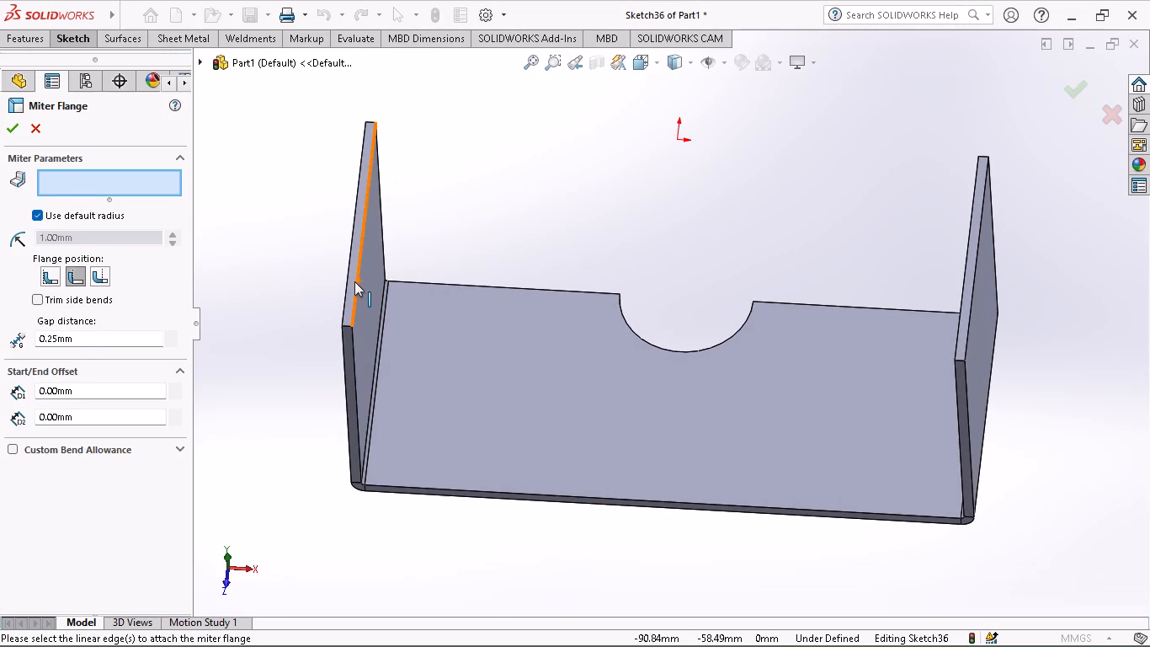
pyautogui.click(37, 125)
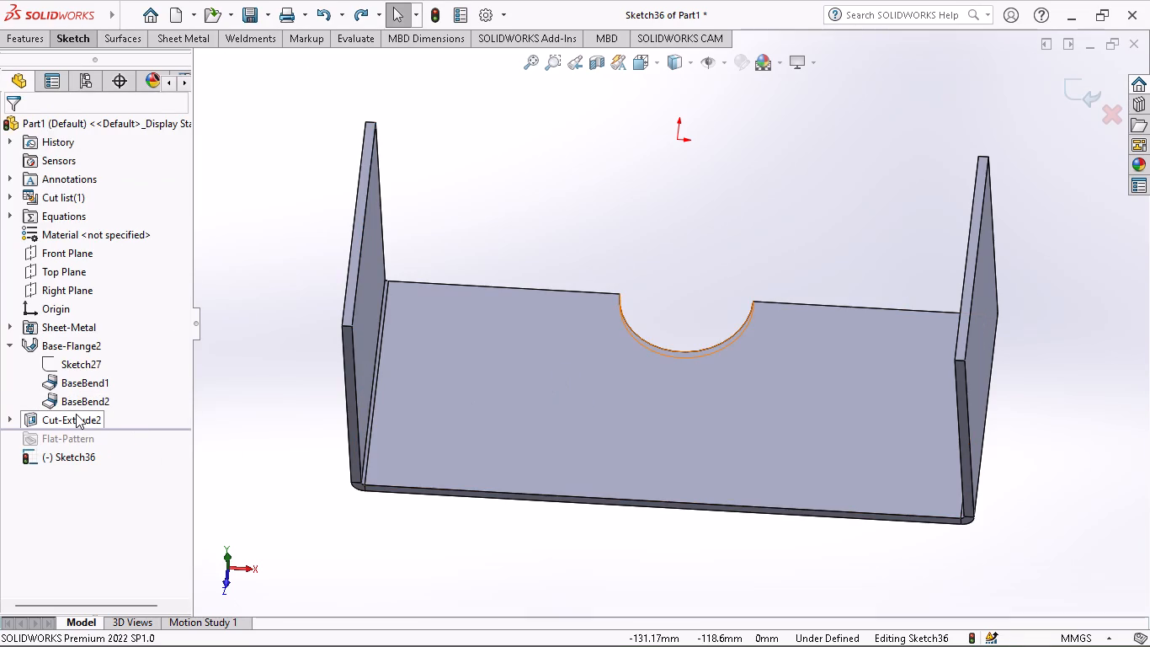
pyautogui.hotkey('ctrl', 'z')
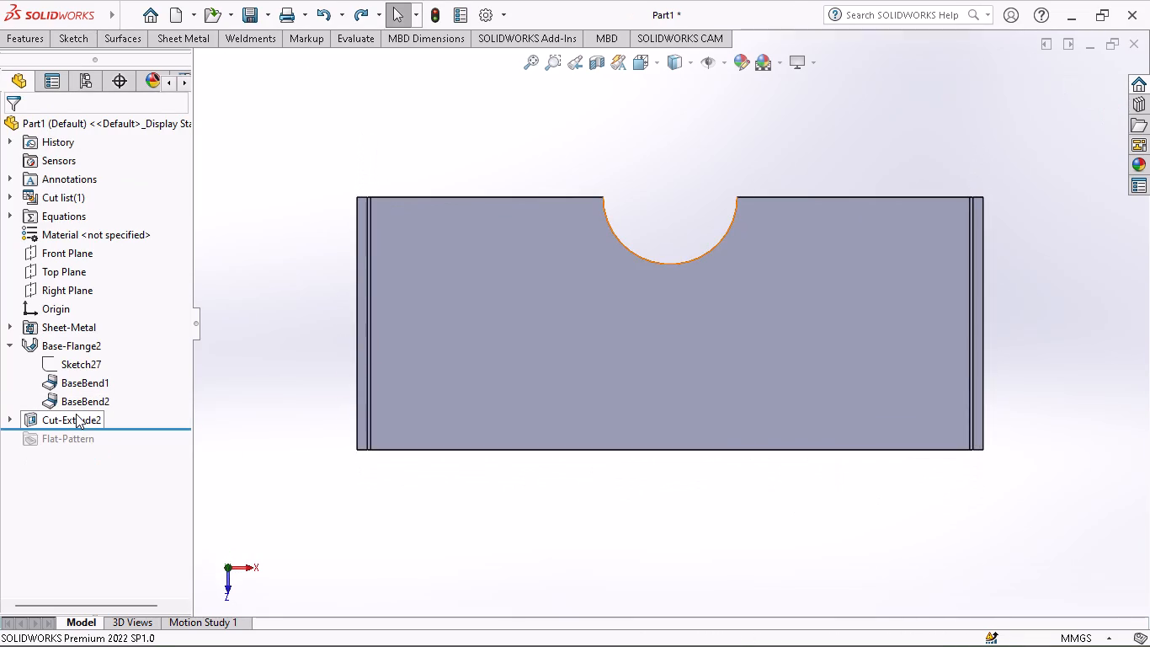
# Undo the base's semicircular cutout and recreate it from its circle sketch as a blind extruded cut 11 mm deep, with normal cut.
pyautogui.hotkey('ctrl', 'z')
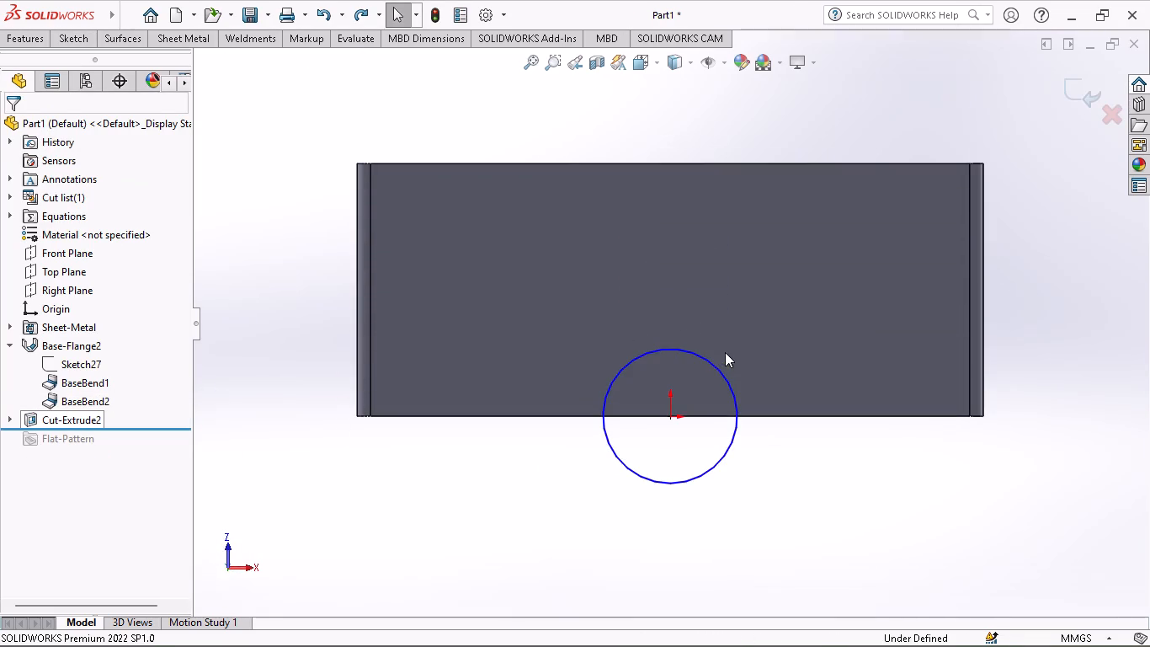
pyautogui.moveTo(706, 269); pyautogui.dragTo(704, 325, button='middle')
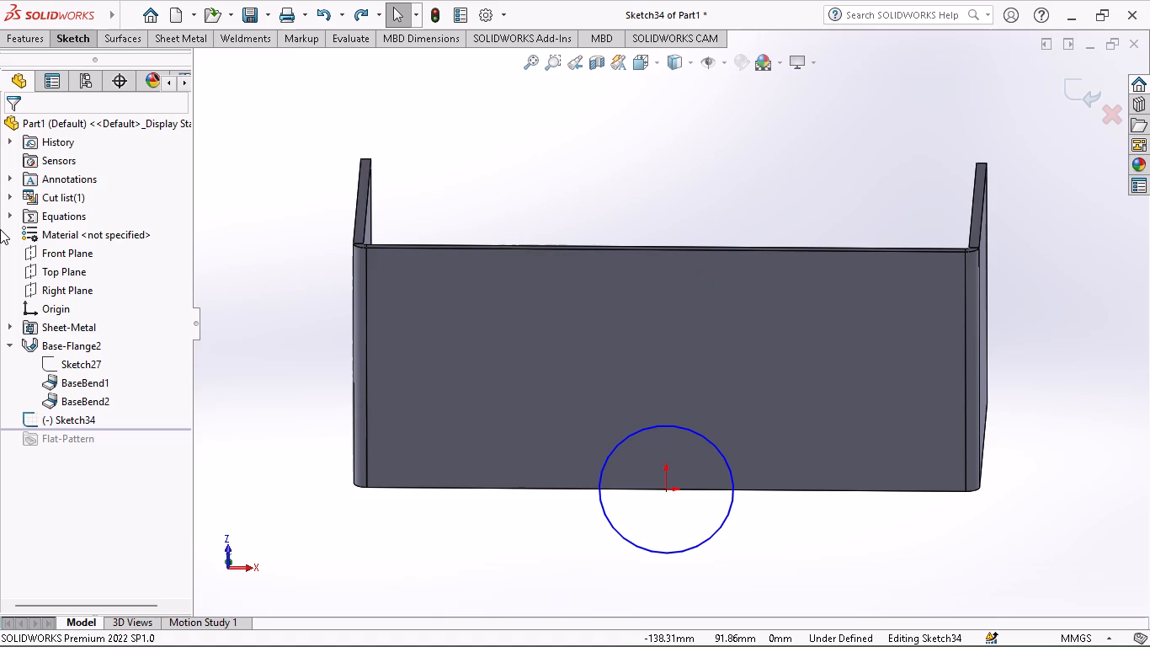
pyautogui.click(38, 35)
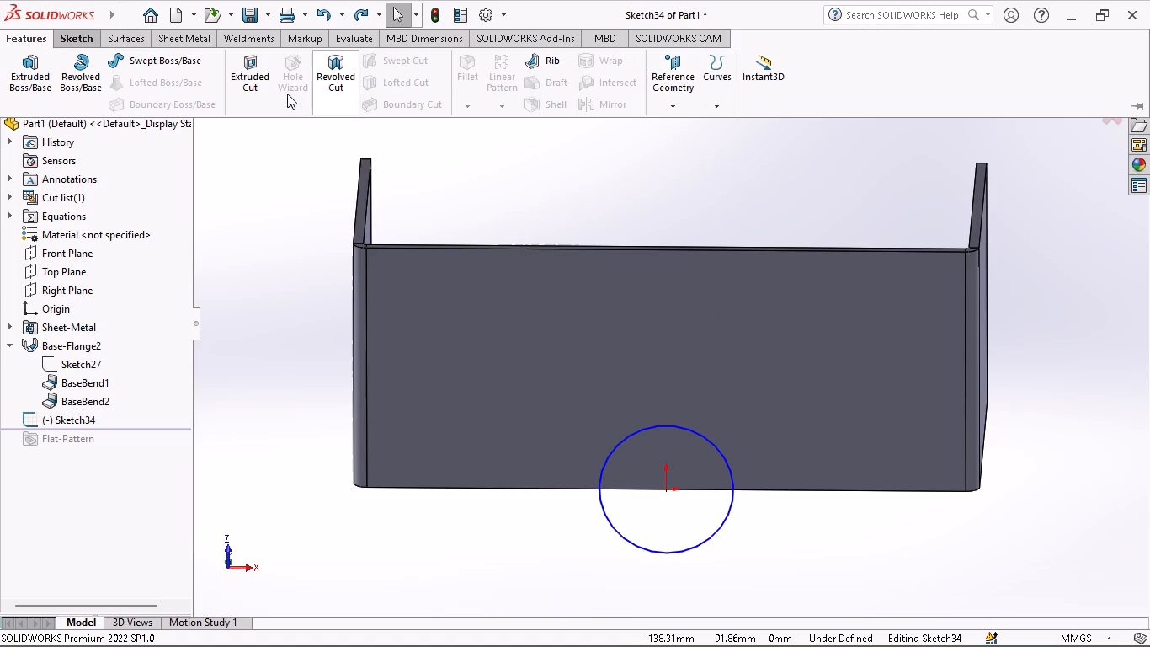
pyautogui.click(237, 101)
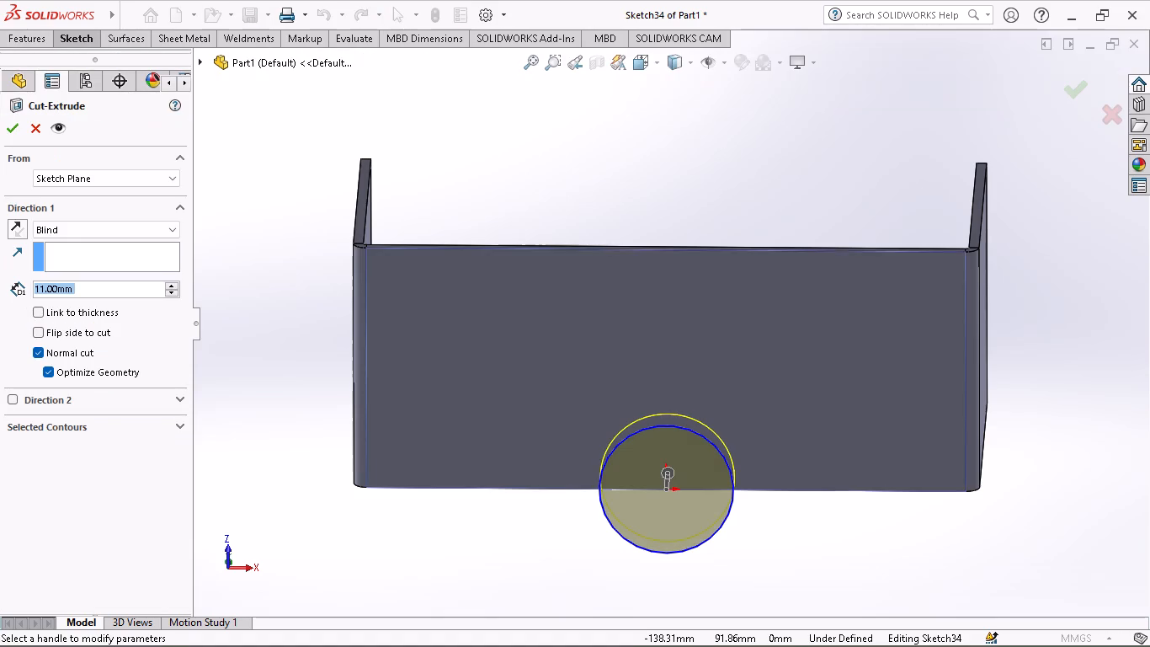
pyautogui.click(19, 135)
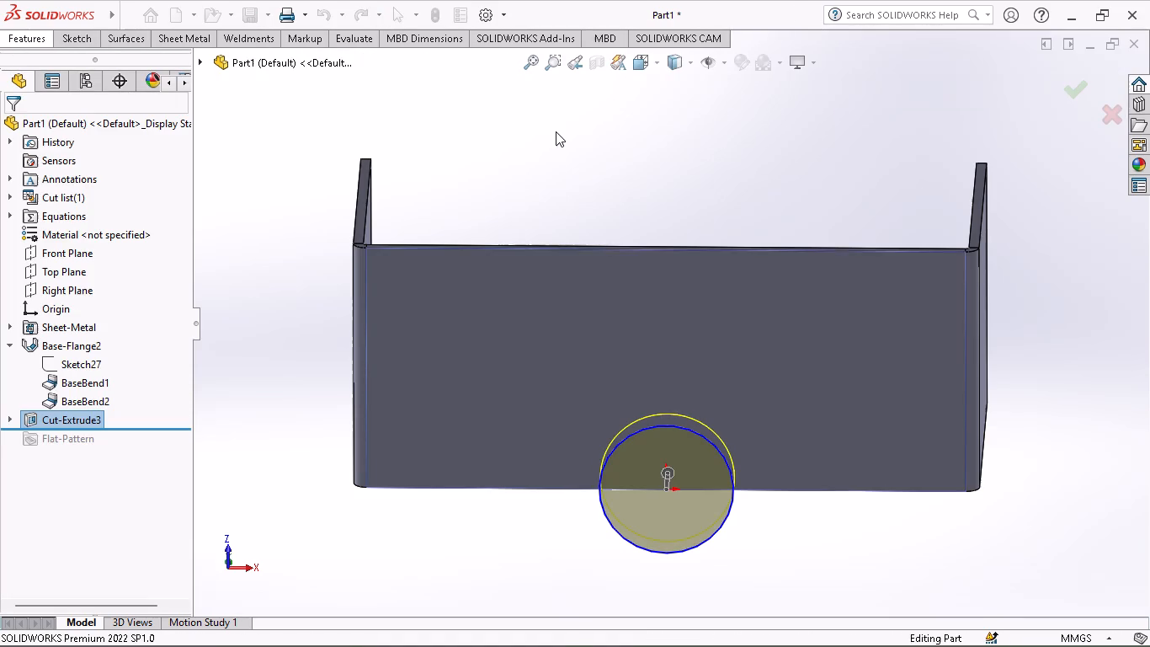
# Examine the U-shaped part from several sides, checking the semicircular cutout, the bends and the side flanges.
pyautogui.moveTo(505, 477); pyautogui.dragTo(516, 329, button='middle')
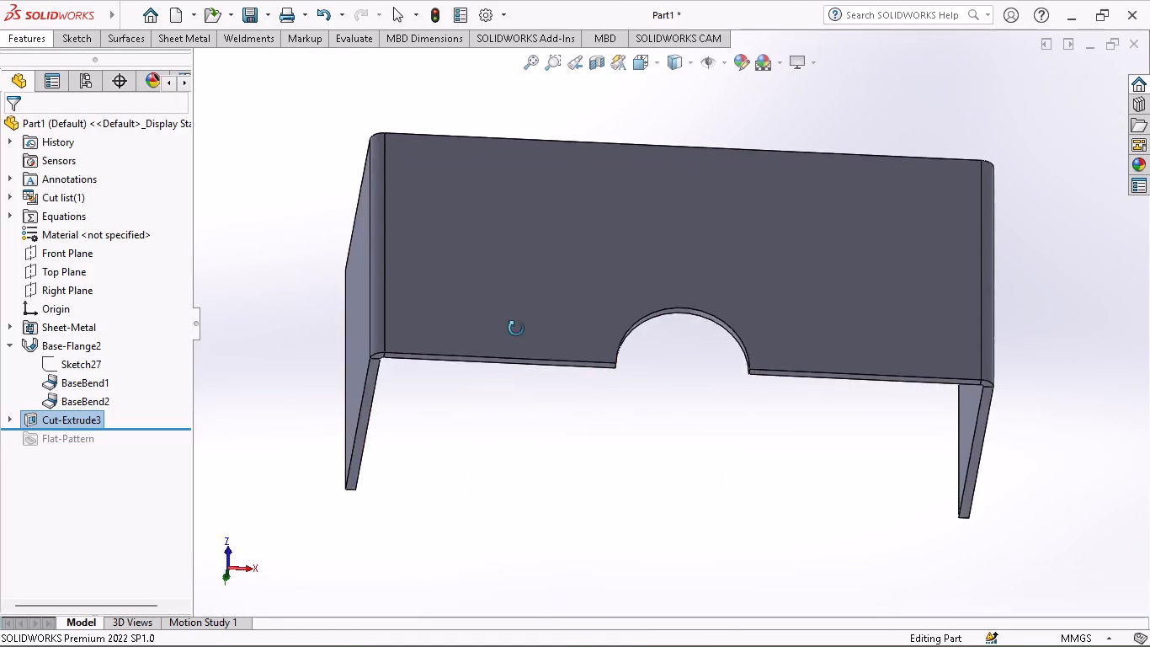
pyautogui.moveTo(516, 329); pyautogui.dragTo(669, 90, button='middle')
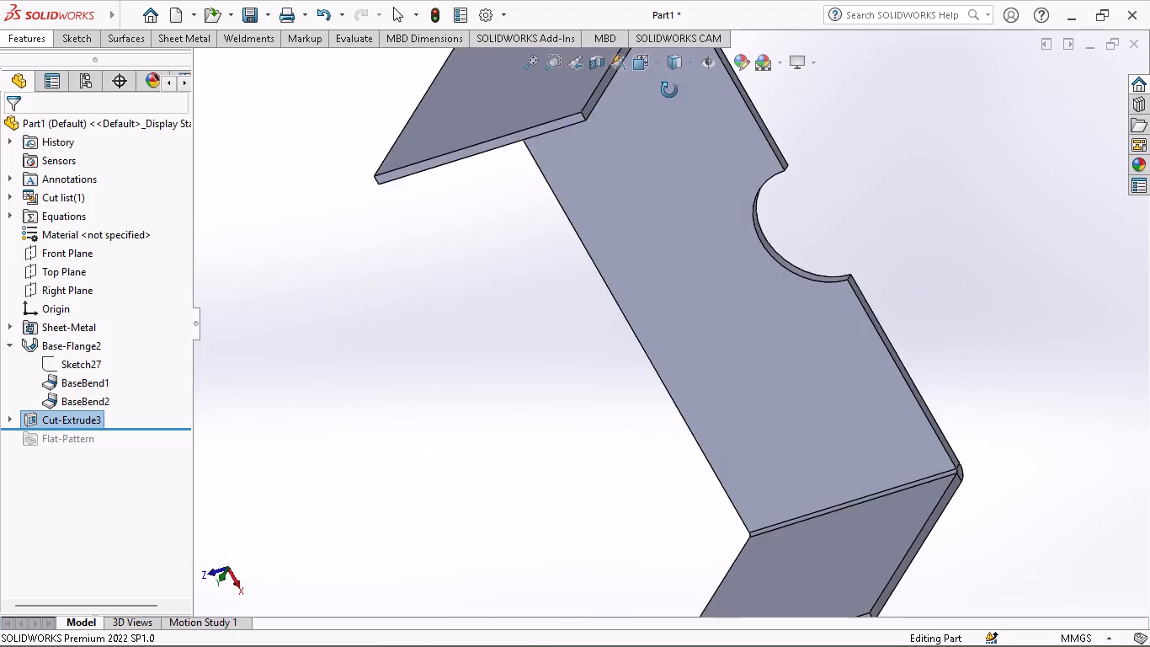
pyautogui.moveTo(669, 90); pyautogui.dragTo(747, 612, button='middle')
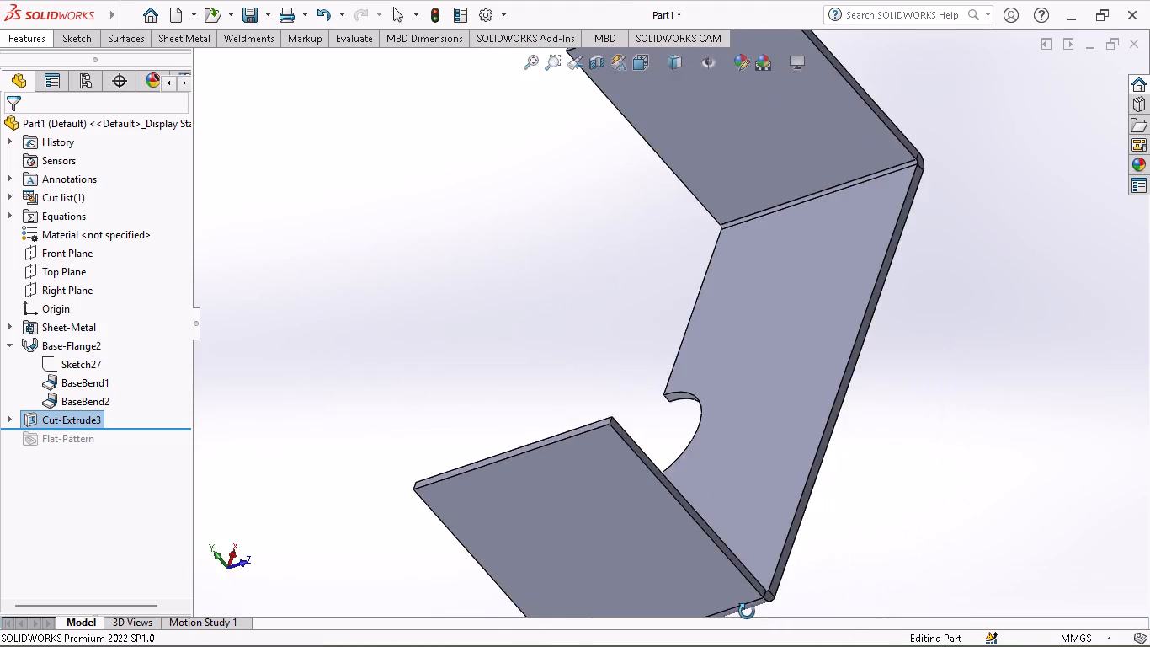
pyautogui.moveTo(747, 612); pyautogui.dragTo(705, 626, button='middle')
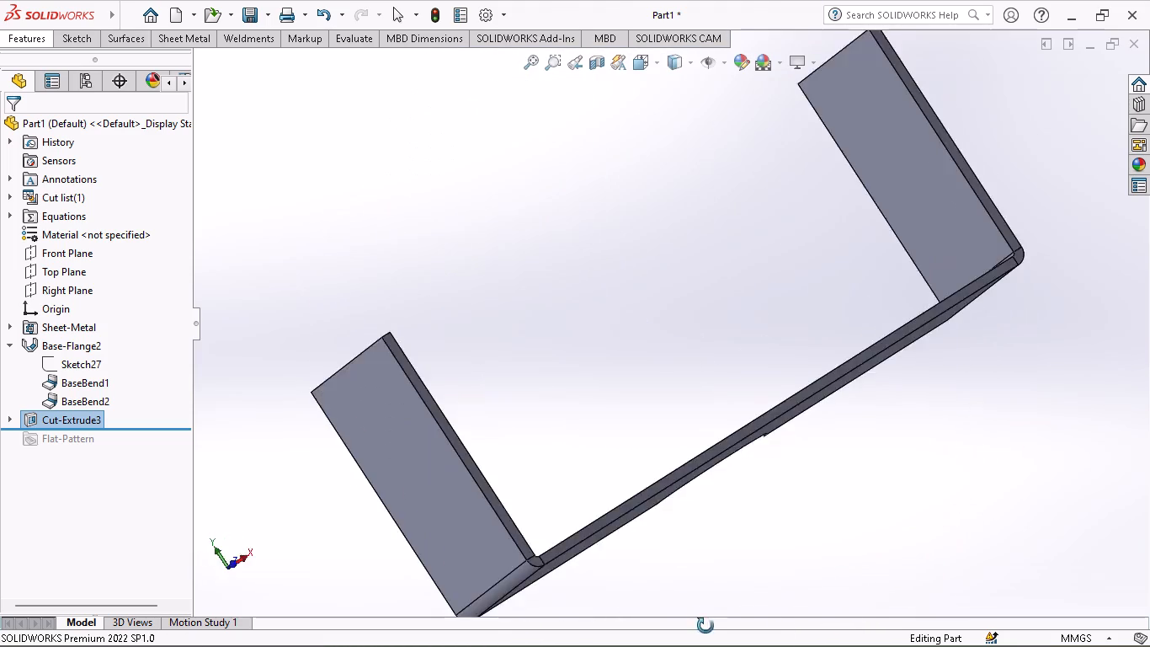
pyautogui.moveTo(705, 626); pyautogui.dragTo(865, 604, button='middle')
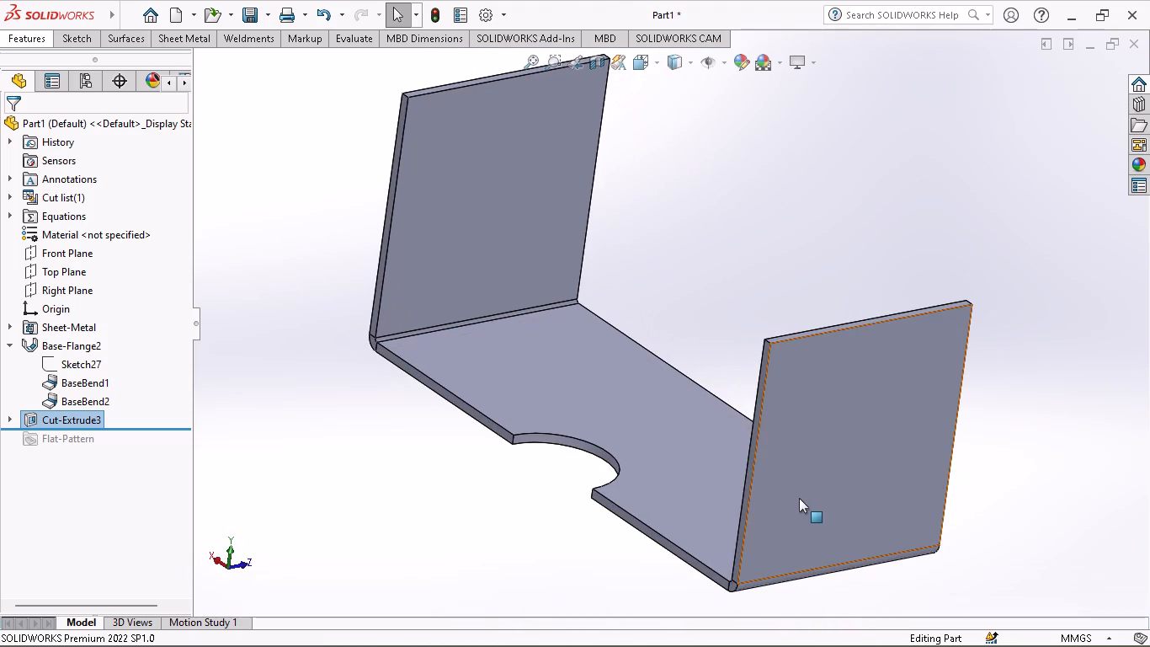
pyautogui.click(85, 39)
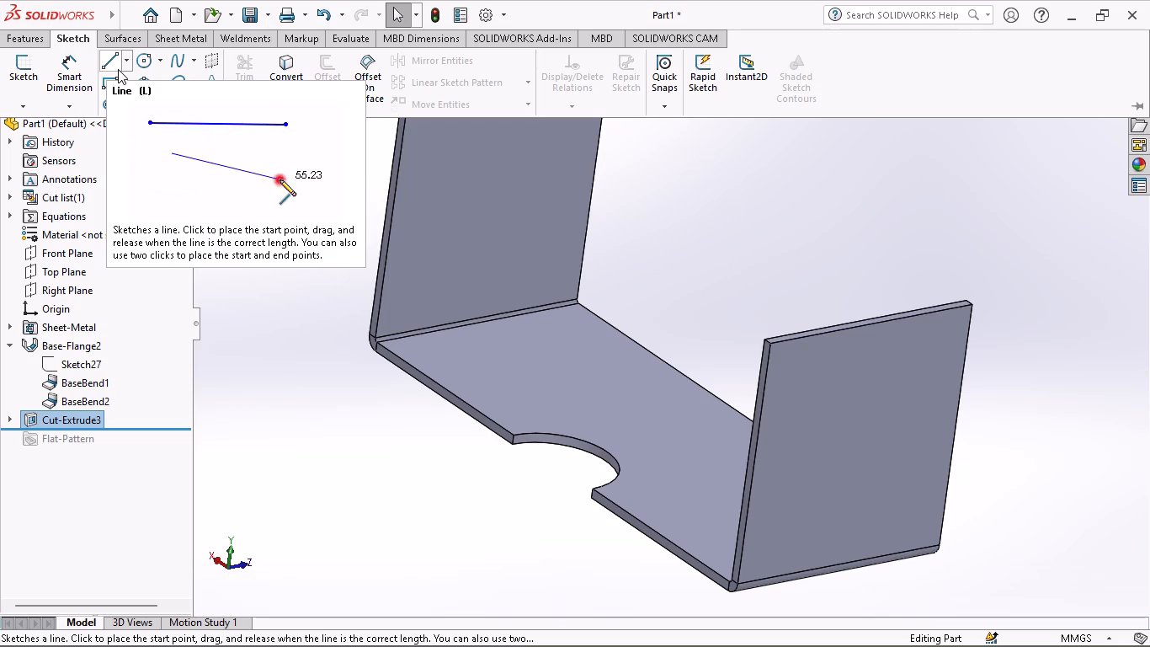
pyautogui.moveTo(677, 237); pyautogui.dragTo(673, 150, button='middle')
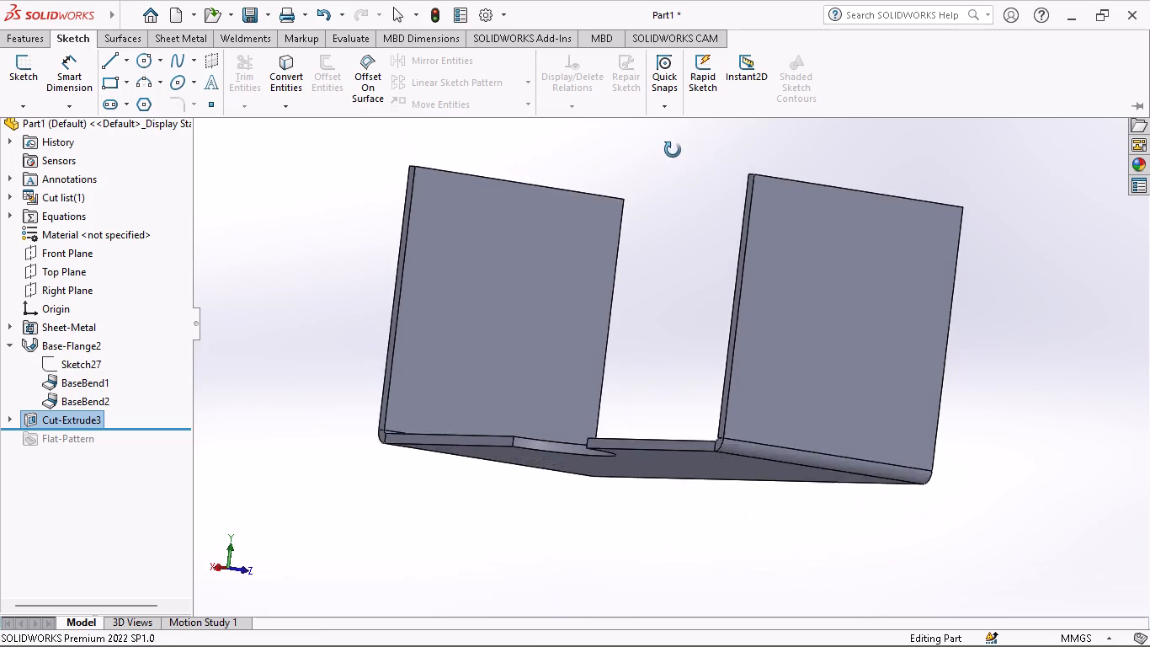
pyautogui.moveTo(673, 150); pyautogui.dragTo(709, 206, button='middle')
pyautogui.scroll(-1, 709, 210)
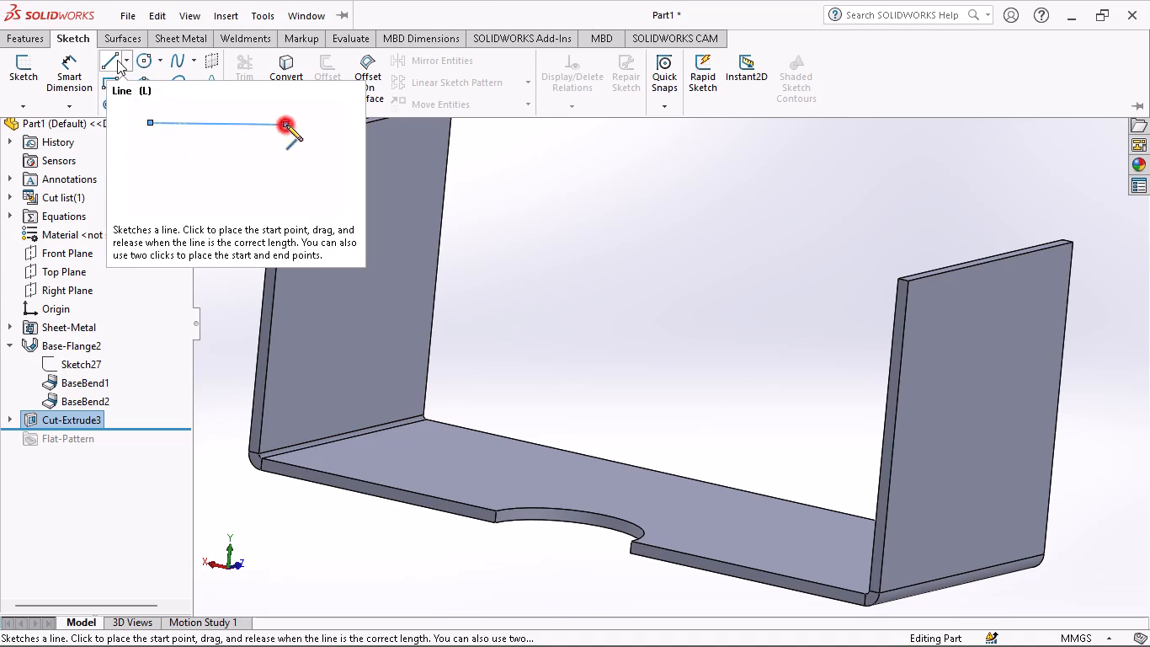
pyautogui.scroll(1, 117, 60)
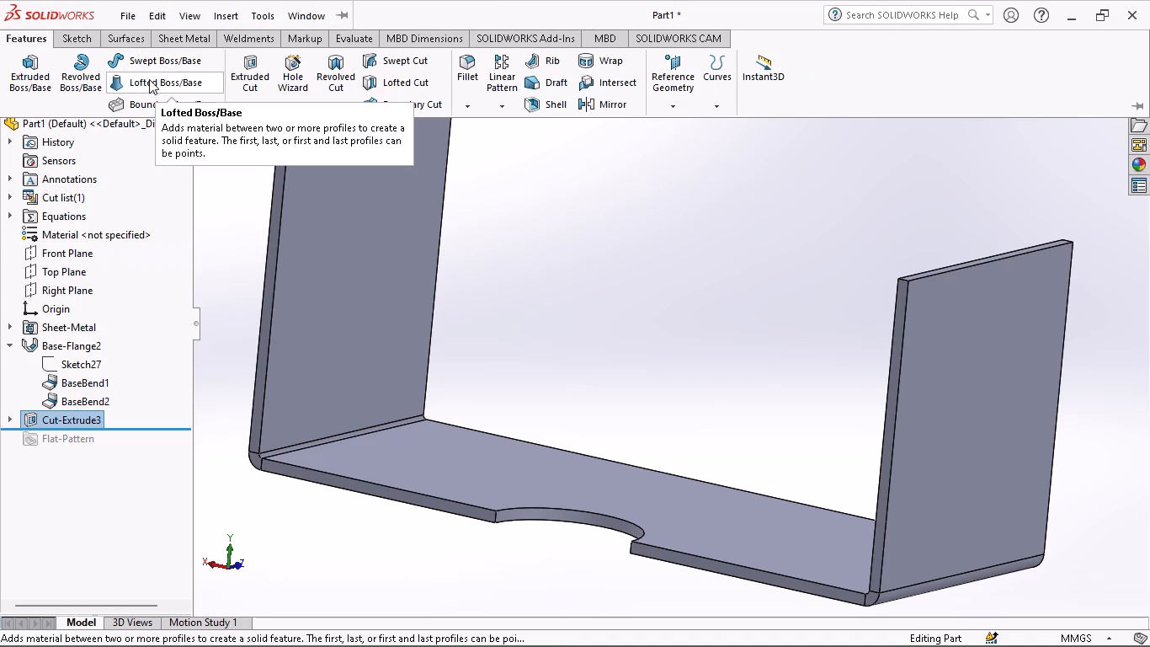
# Start a miter flange sketch on the side flange's top end face and draw a line from the bend corner along the base edge toward the cutout.
pyautogui.click(224, 178)
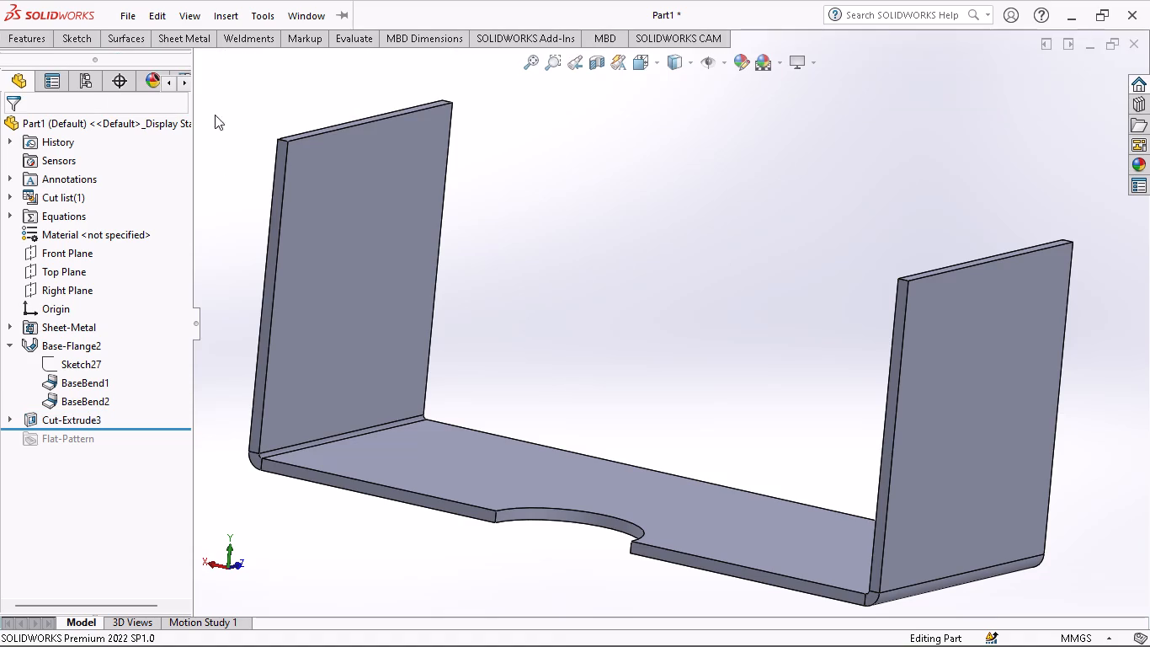
pyautogui.click(178, 46)
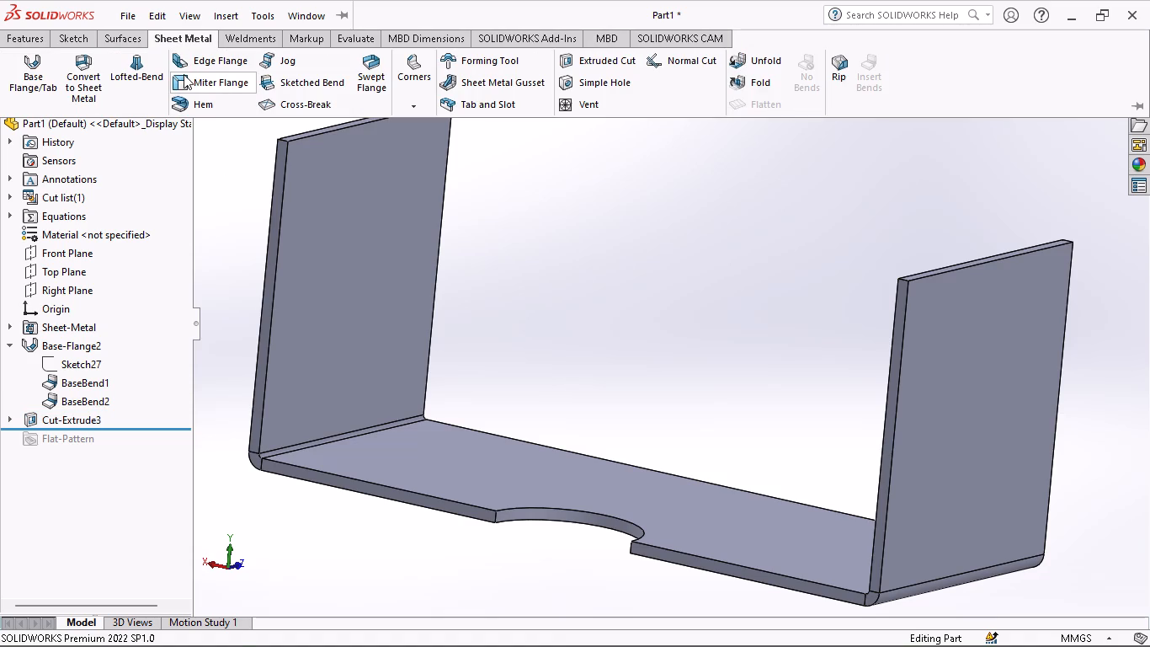
pyautogui.click(184, 78)
pyautogui.moveTo(371, 285); pyautogui.dragTo(374, 438, button='middle')
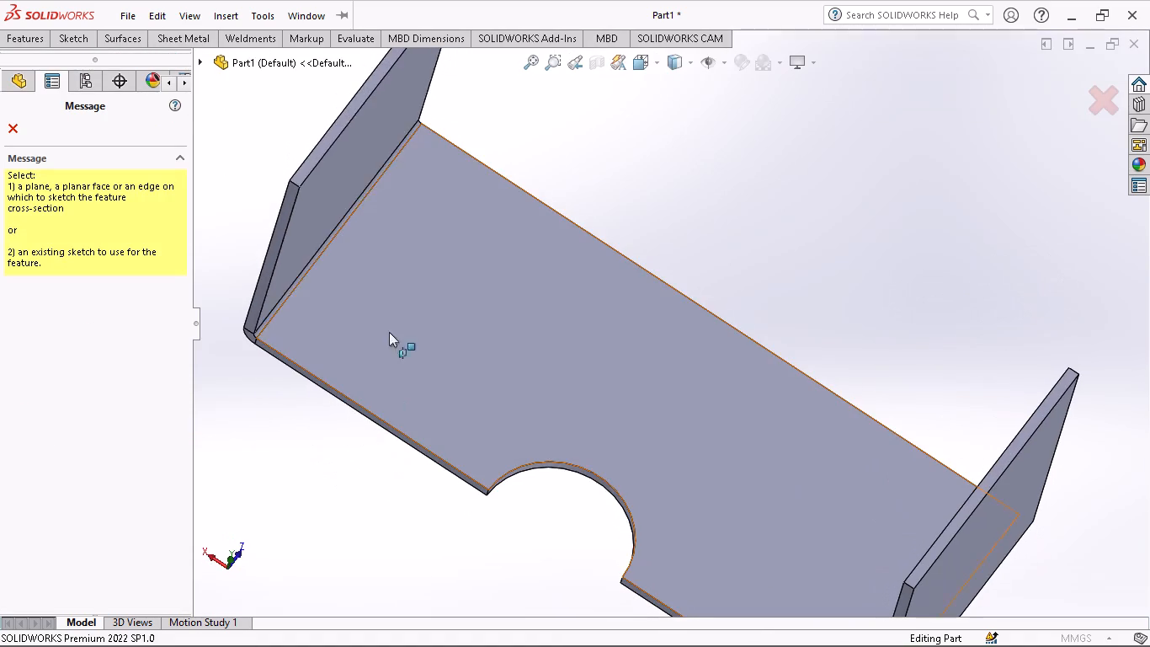
pyautogui.click(324, 143)
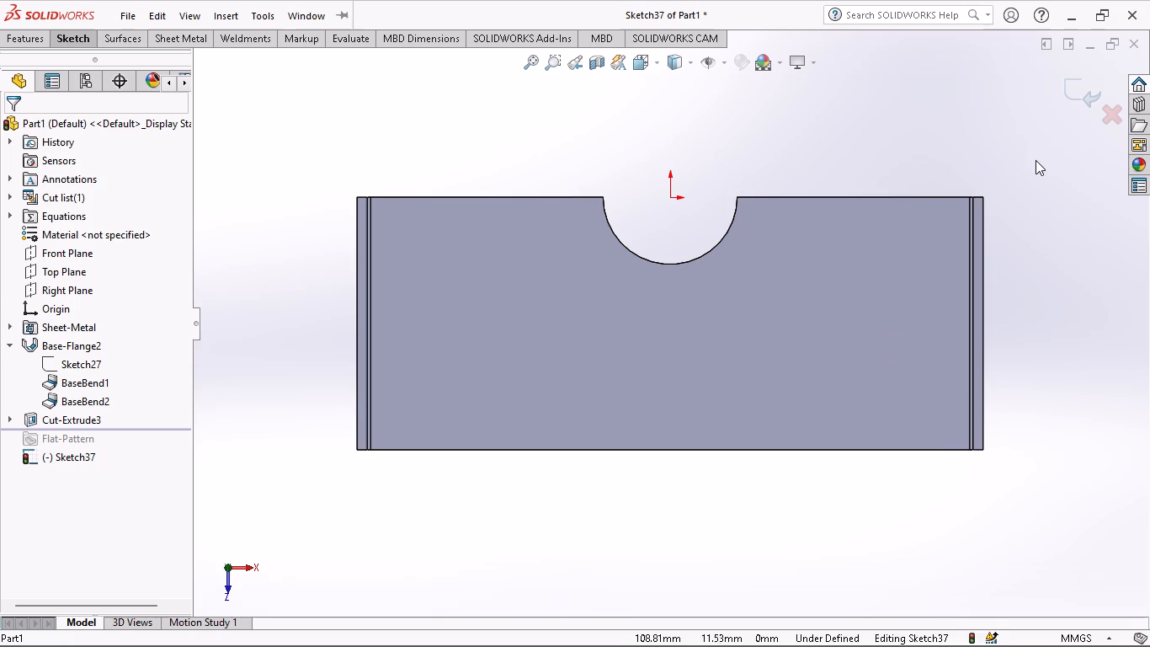
pyautogui.click(77, 43)
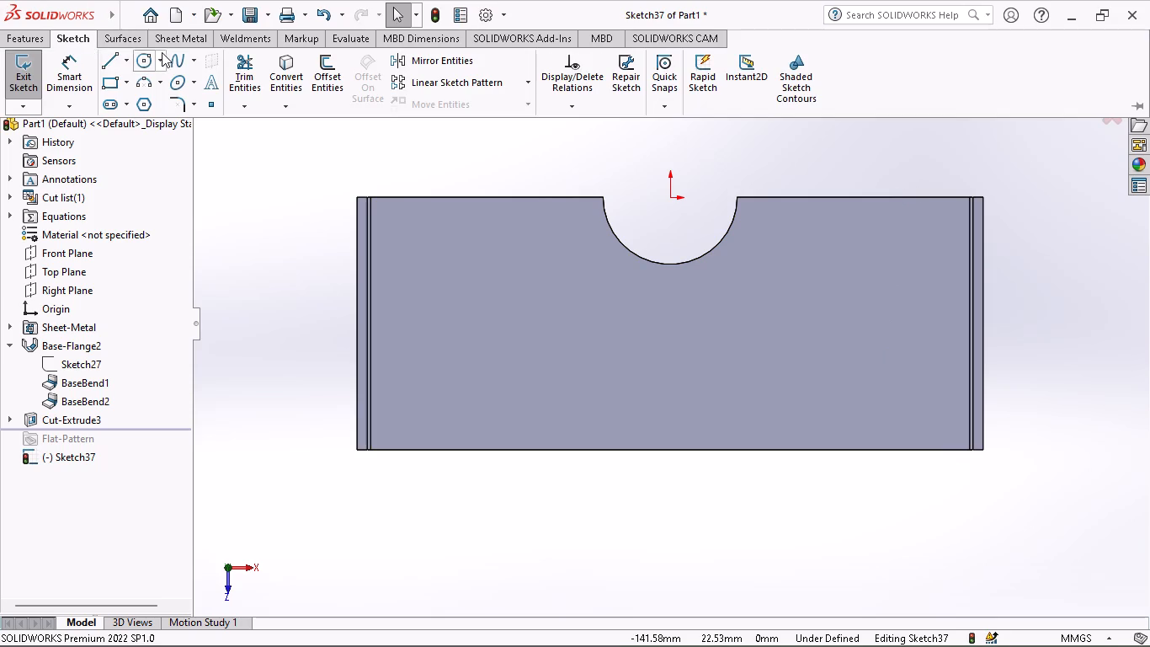
pyautogui.click(116, 67)
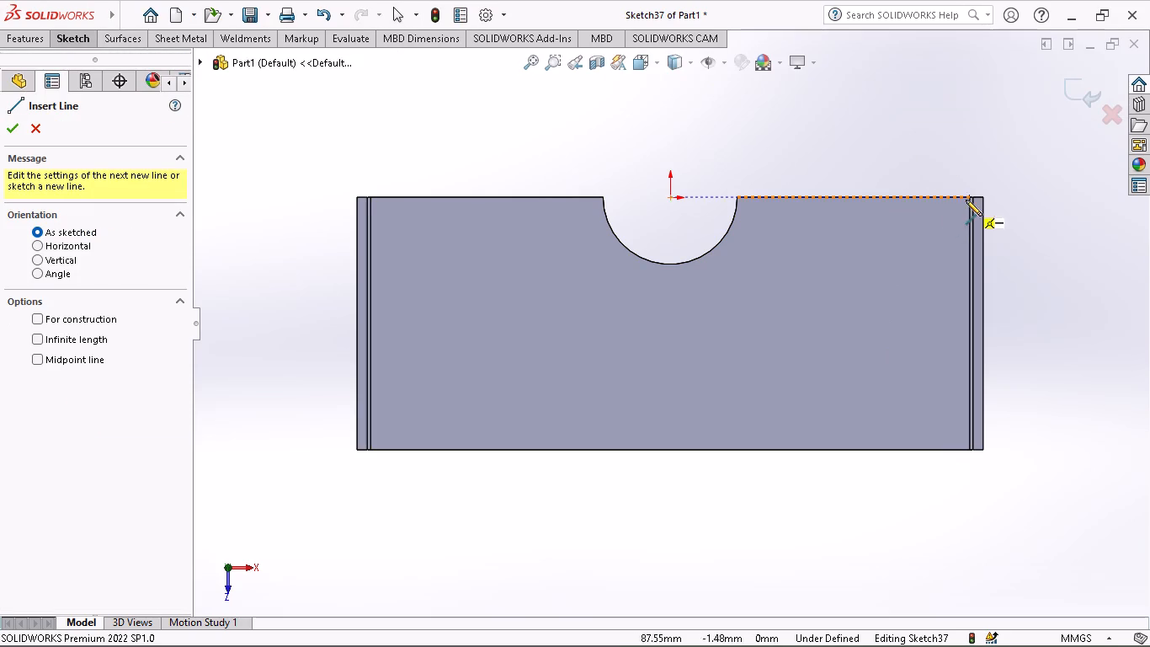
pyautogui.click(968, 201)
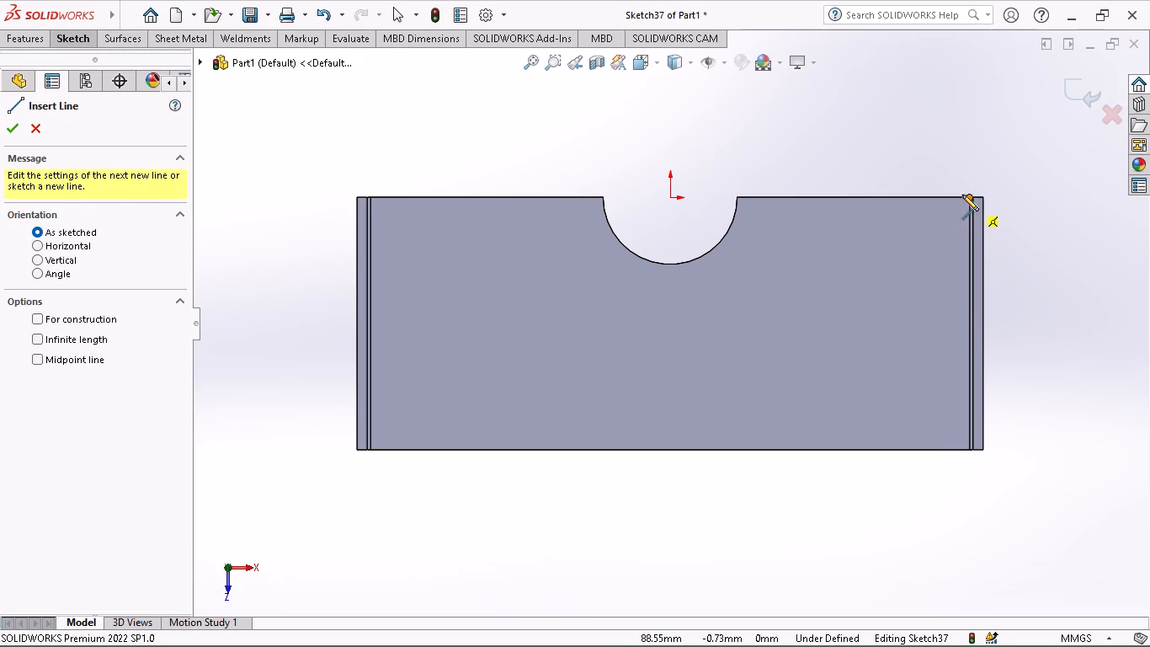
pyautogui.click(865, 199)
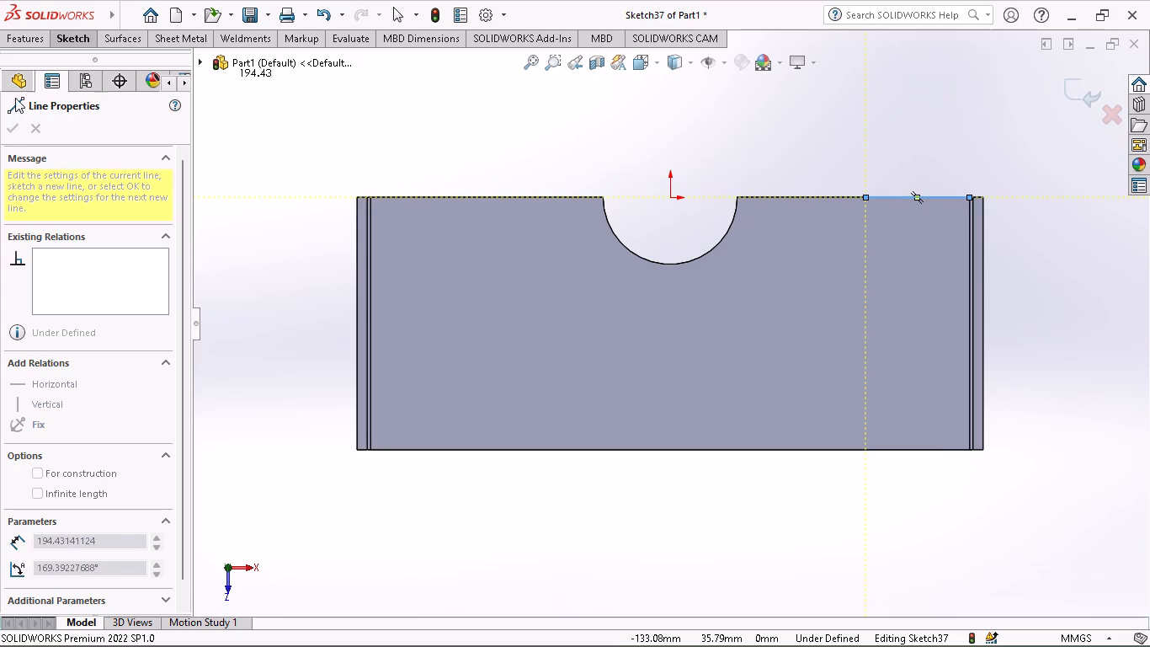
pyautogui.click(17, 127)
pyautogui.click(36, 126)
pyautogui.rightClick(381, 135)
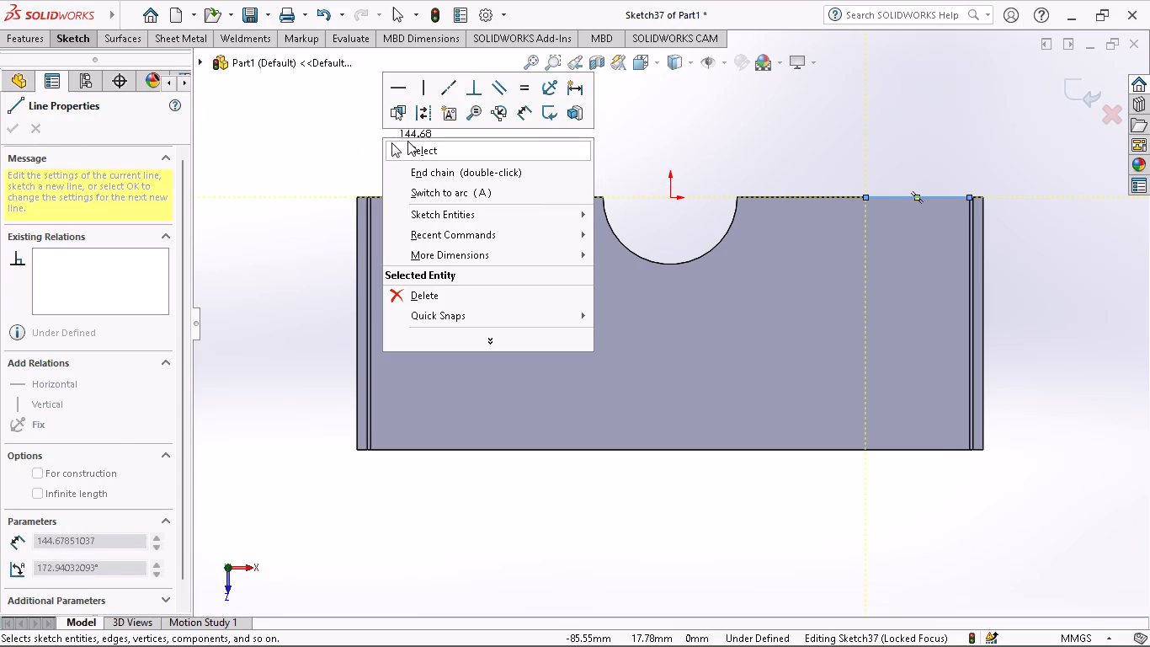
pyautogui.click(407, 147)
# Draw a three-point arc from the line's free end, curving away from the base to about X 36, Y 9.5 mm.
pyautogui.click(90, 43)
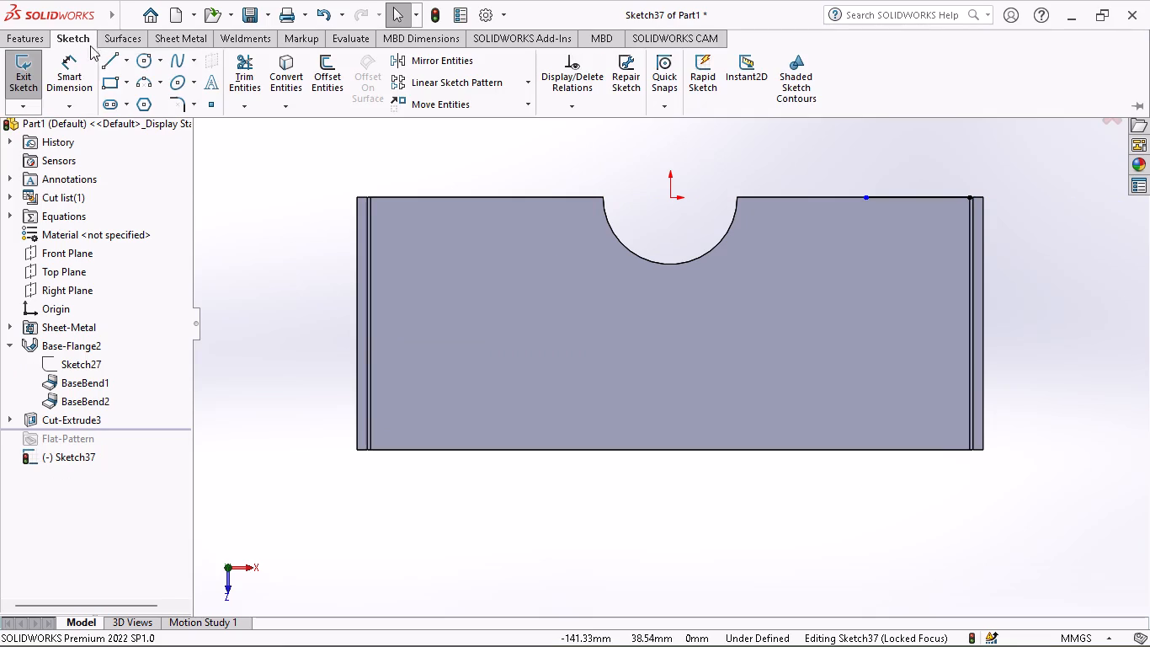
pyautogui.click(142, 81)
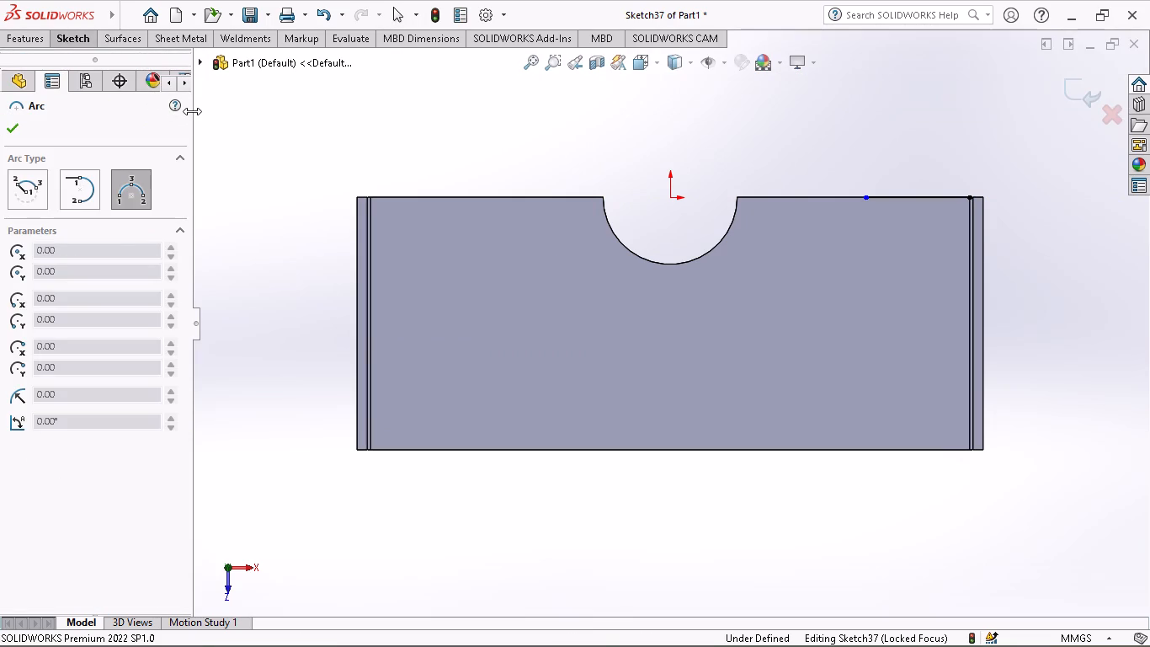
pyautogui.click(865, 195)
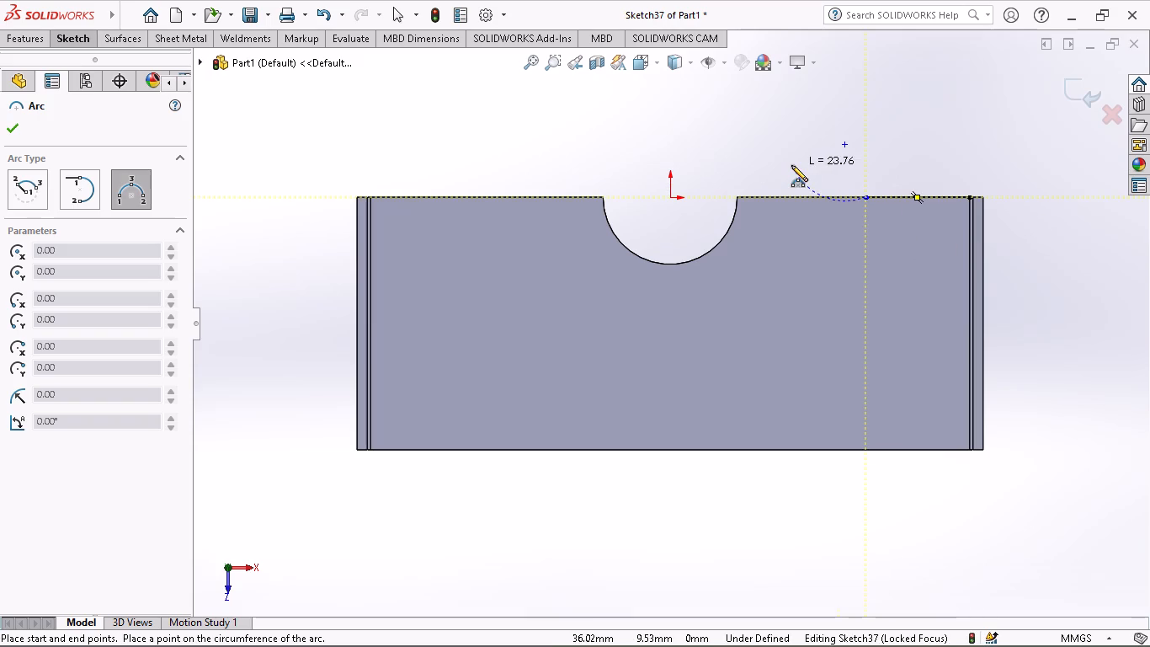
pyautogui.click(791, 165)
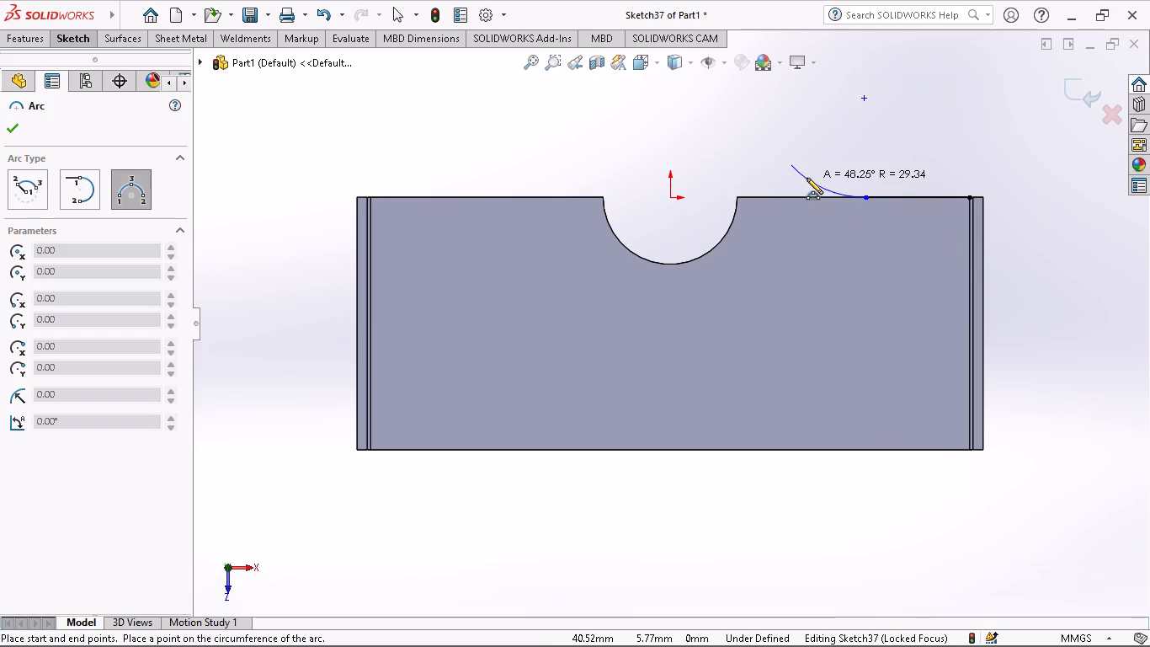
pyautogui.click(807, 178)
# Draw a straight line from the arc's free end, extending the miter flange profile away from the base.
pyautogui.click(75, 43)
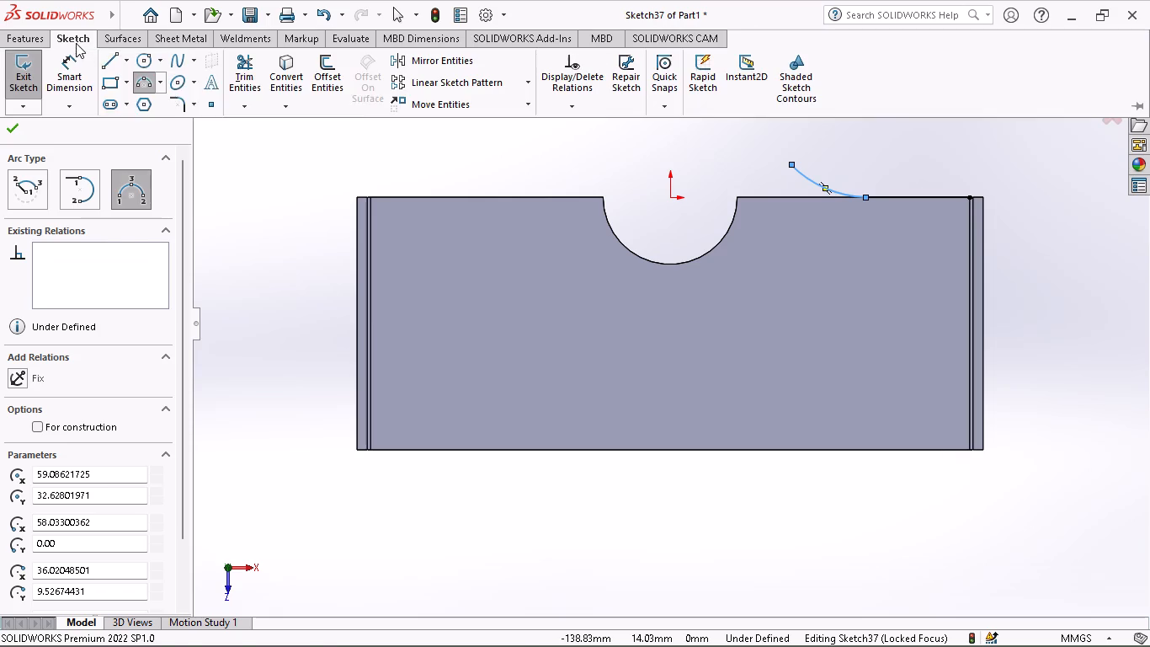
pyautogui.click(114, 51)
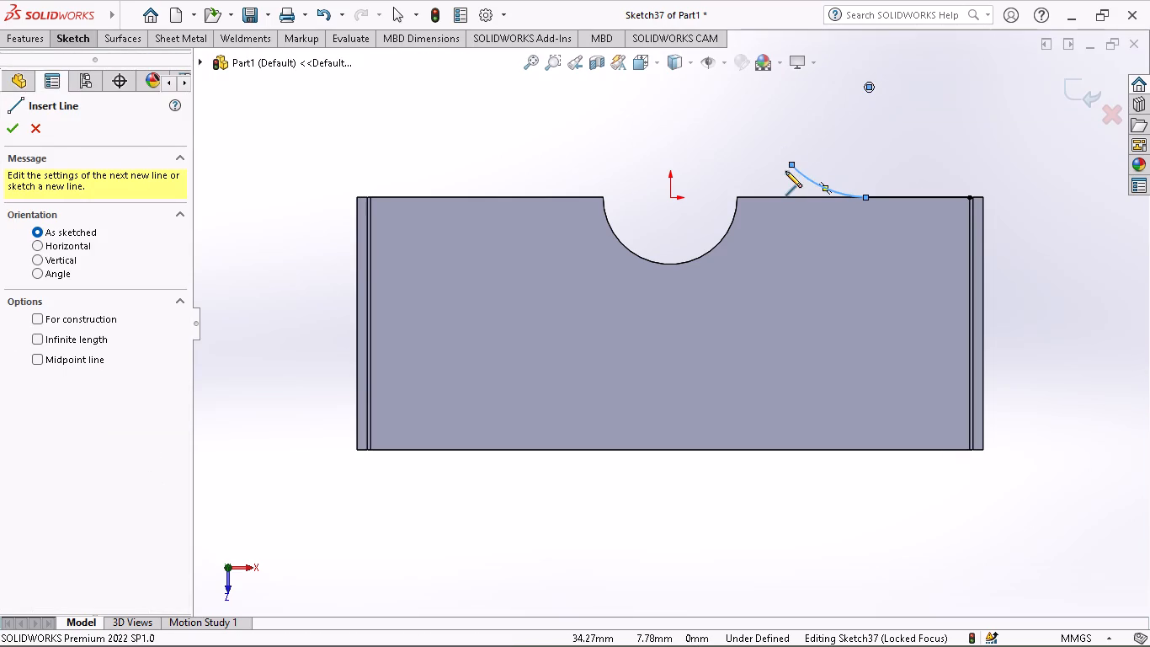
pyautogui.click(791, 164)
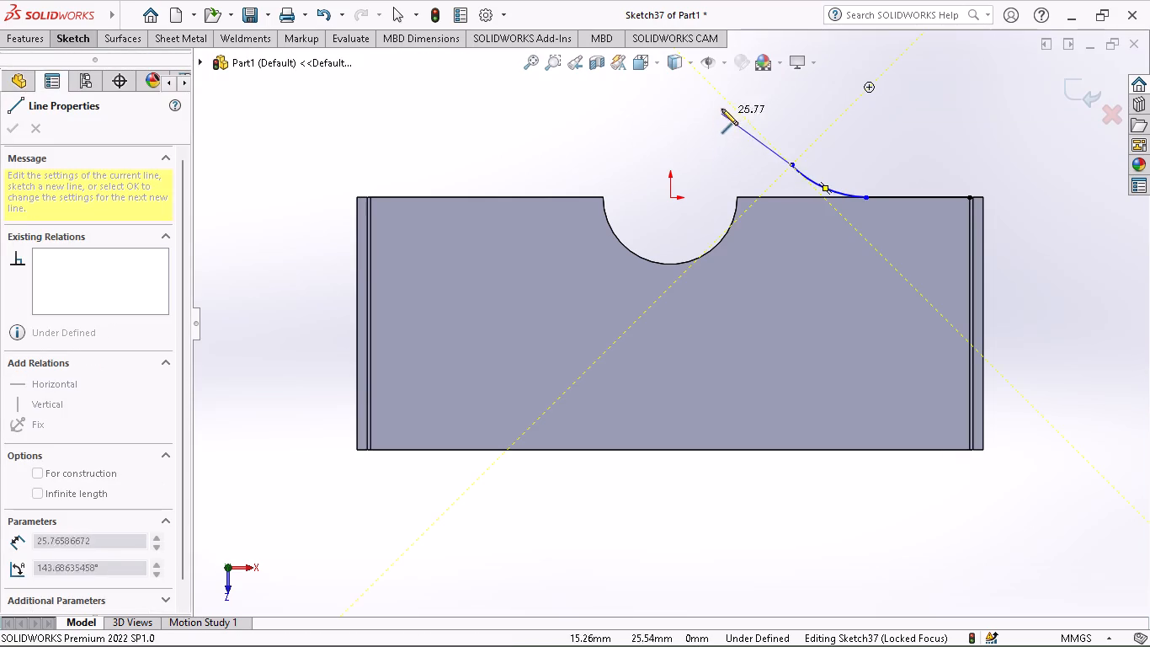
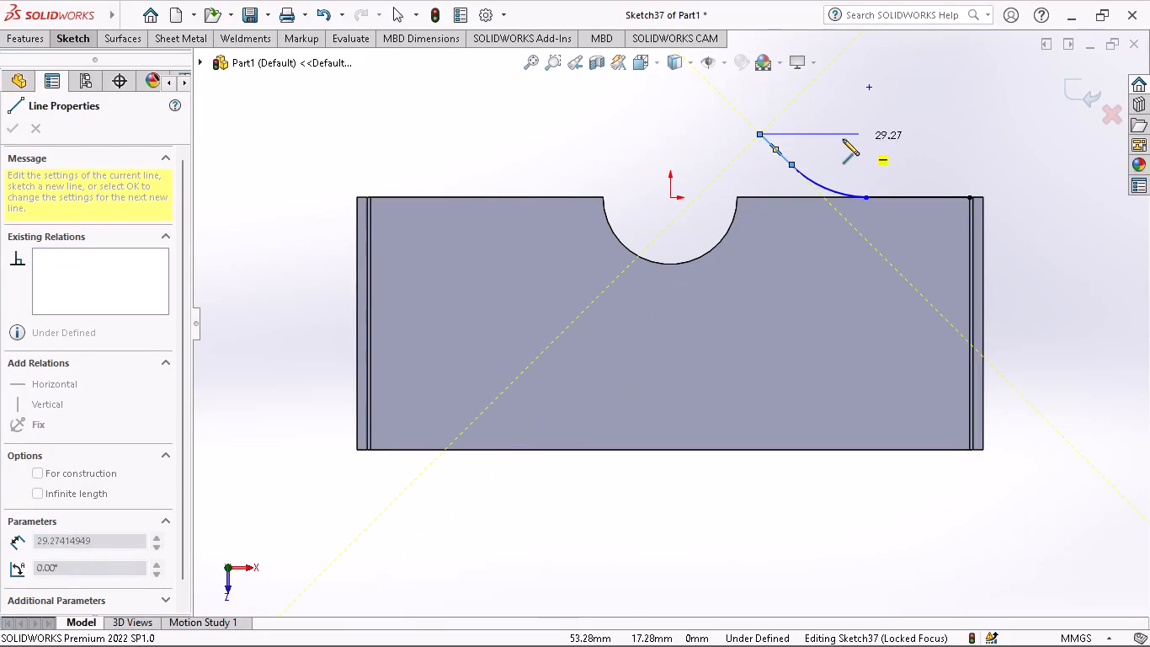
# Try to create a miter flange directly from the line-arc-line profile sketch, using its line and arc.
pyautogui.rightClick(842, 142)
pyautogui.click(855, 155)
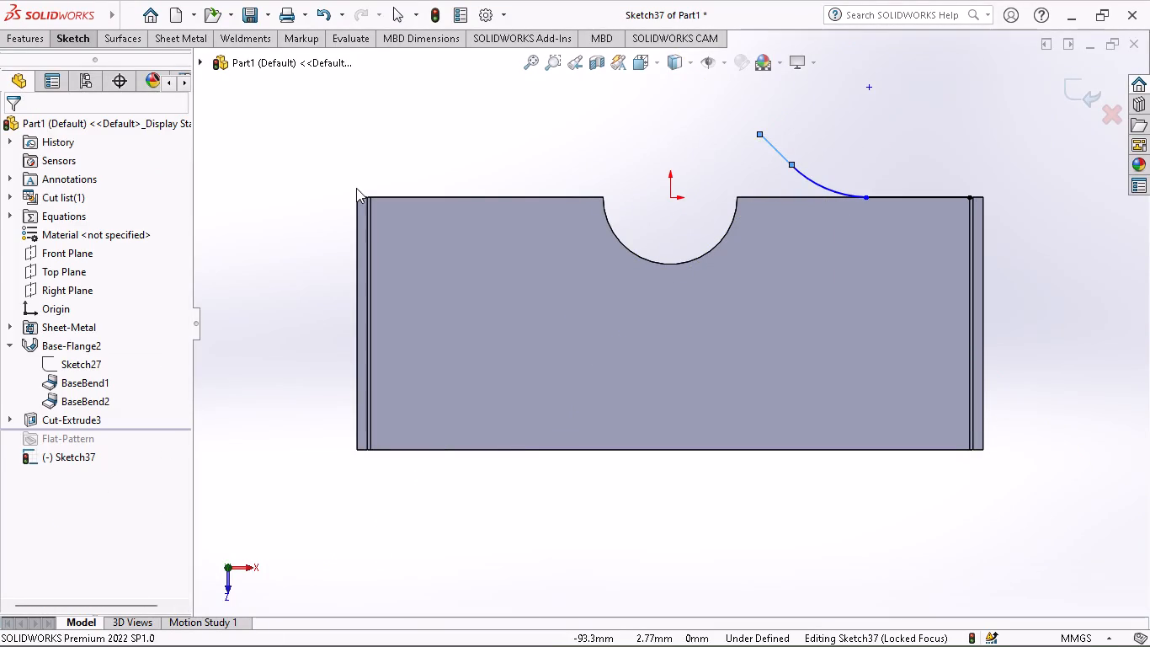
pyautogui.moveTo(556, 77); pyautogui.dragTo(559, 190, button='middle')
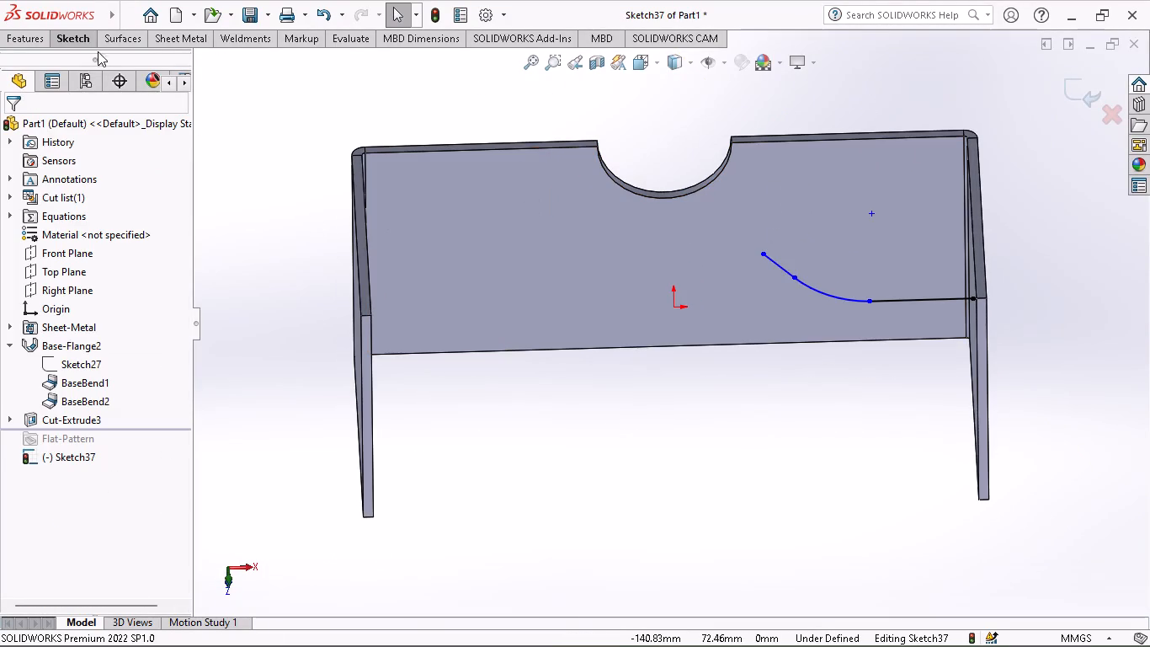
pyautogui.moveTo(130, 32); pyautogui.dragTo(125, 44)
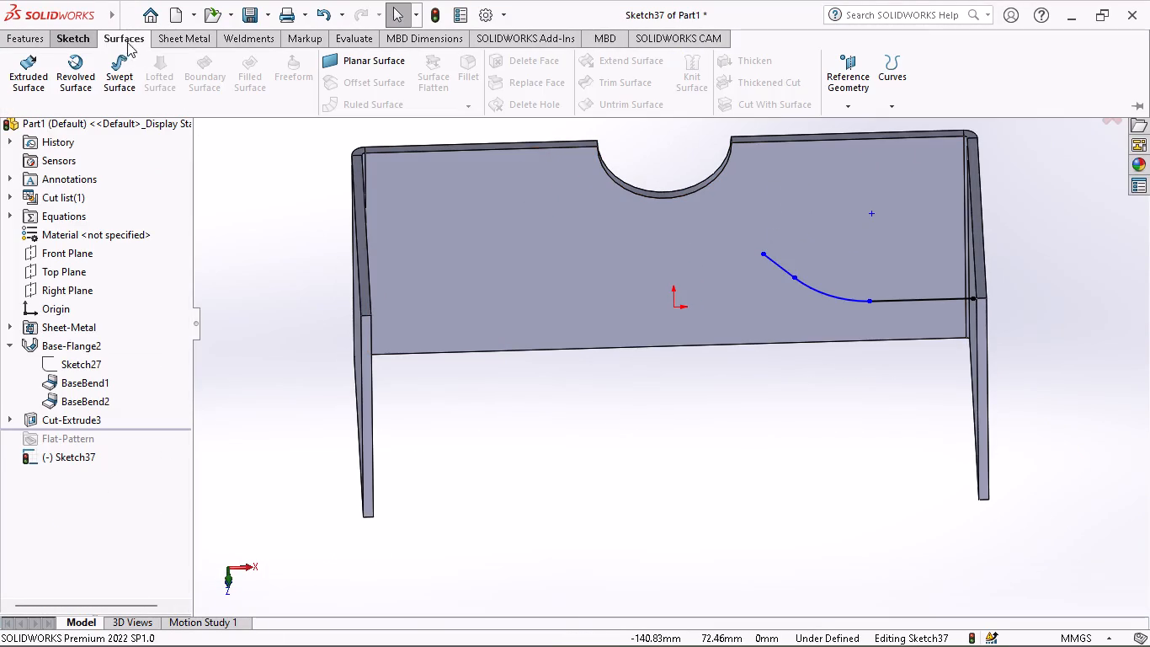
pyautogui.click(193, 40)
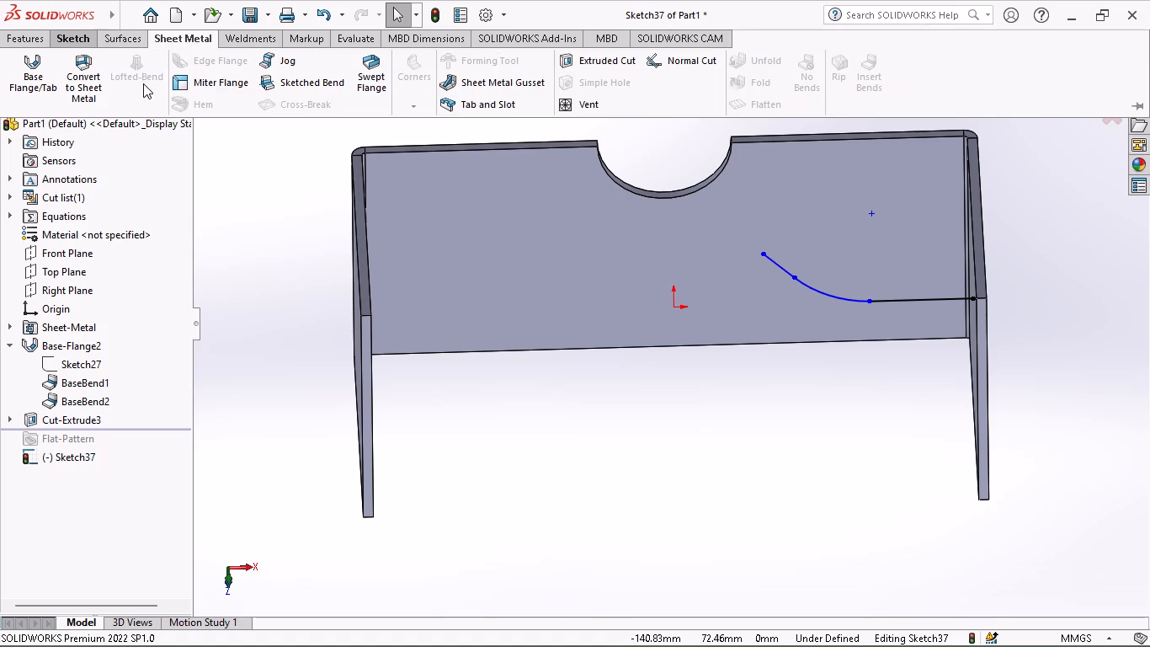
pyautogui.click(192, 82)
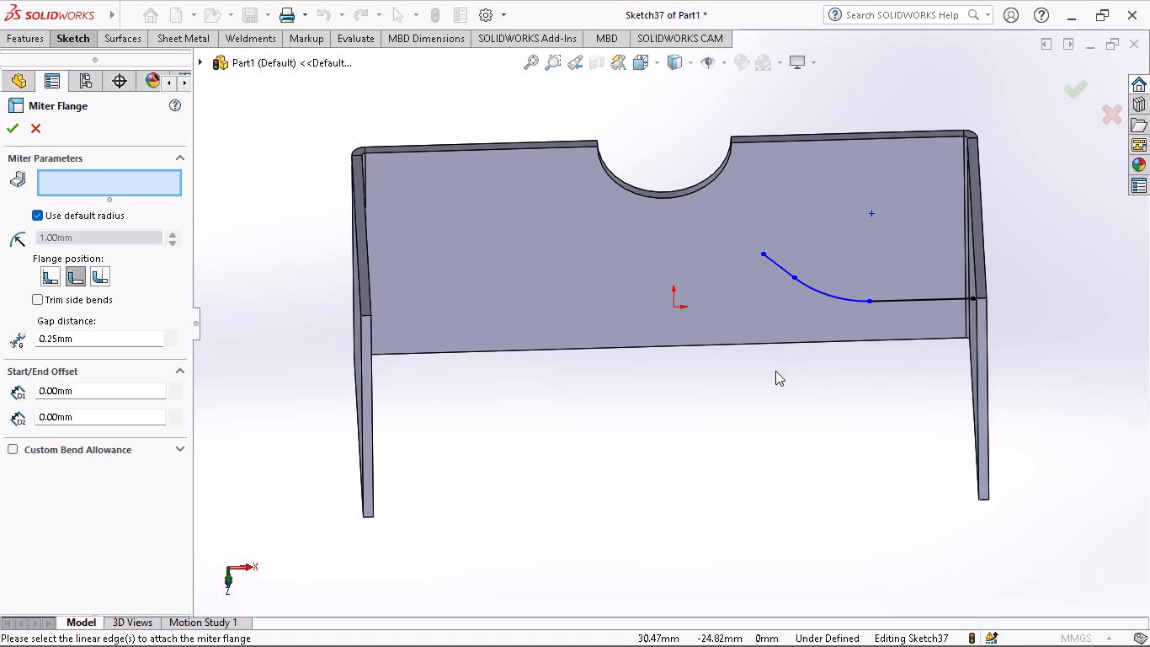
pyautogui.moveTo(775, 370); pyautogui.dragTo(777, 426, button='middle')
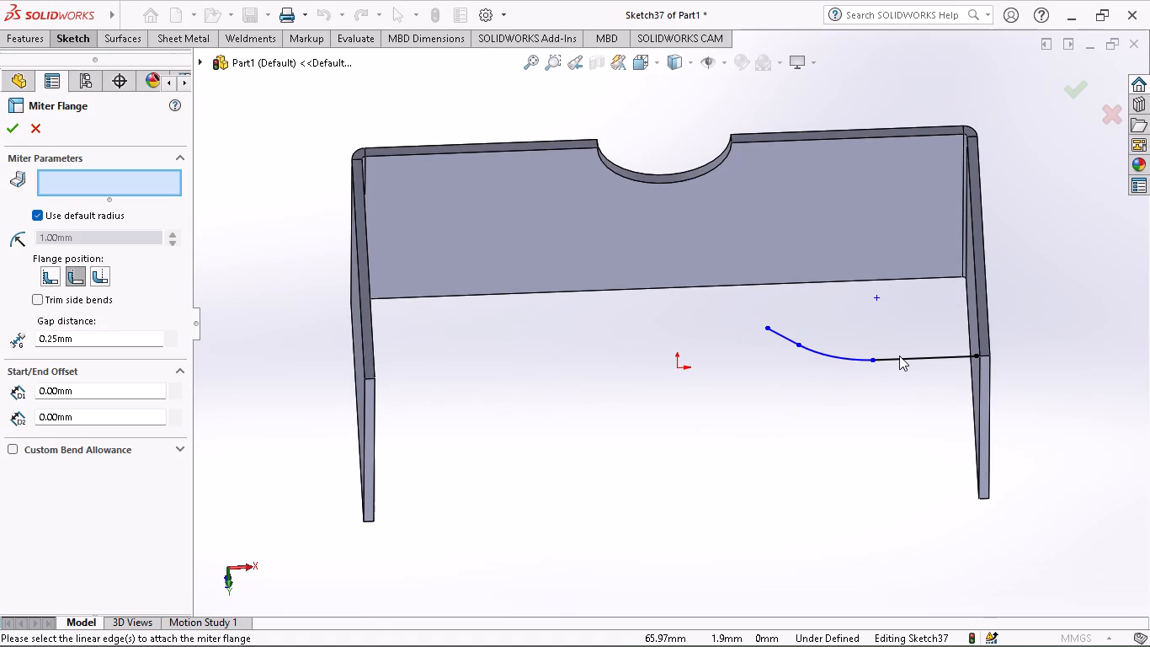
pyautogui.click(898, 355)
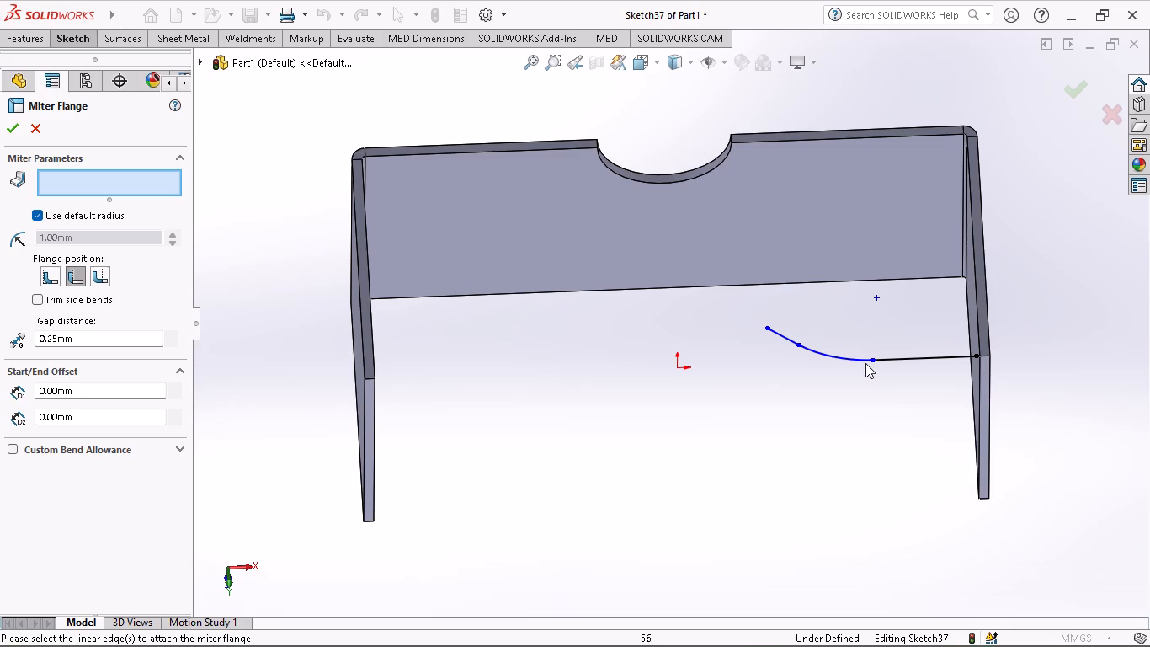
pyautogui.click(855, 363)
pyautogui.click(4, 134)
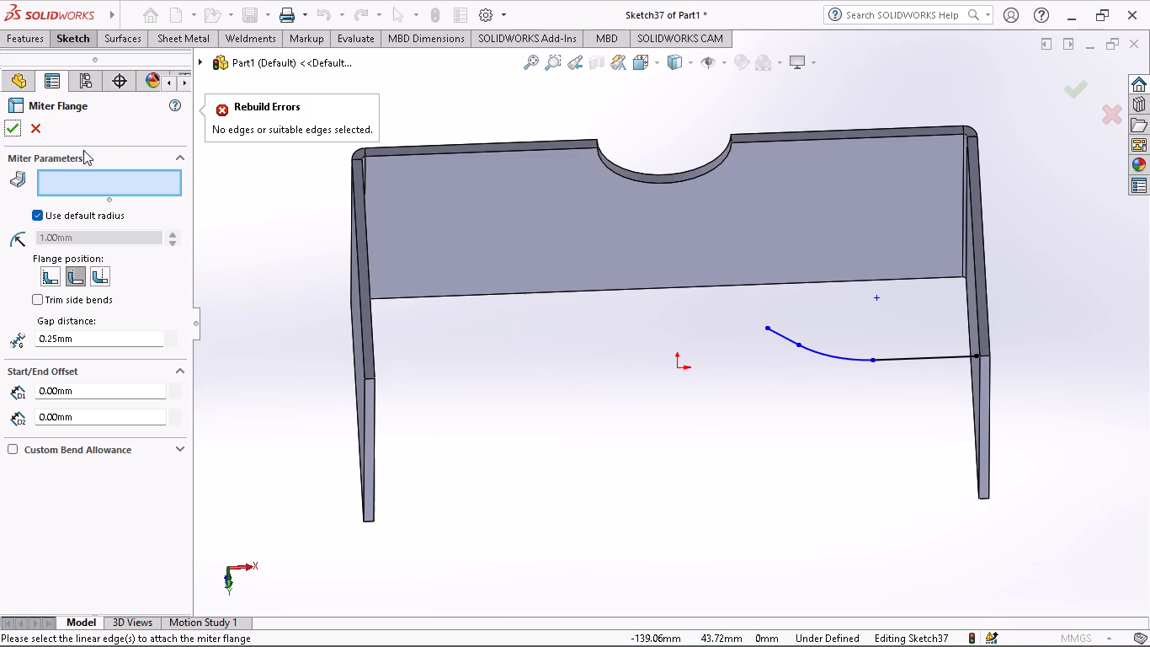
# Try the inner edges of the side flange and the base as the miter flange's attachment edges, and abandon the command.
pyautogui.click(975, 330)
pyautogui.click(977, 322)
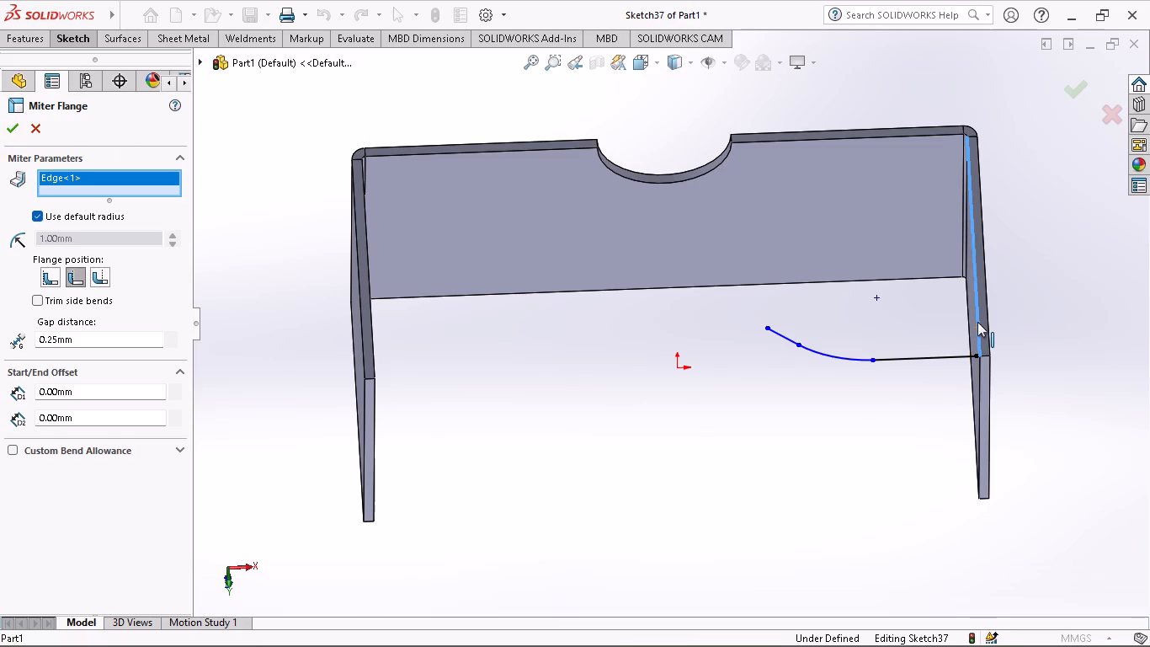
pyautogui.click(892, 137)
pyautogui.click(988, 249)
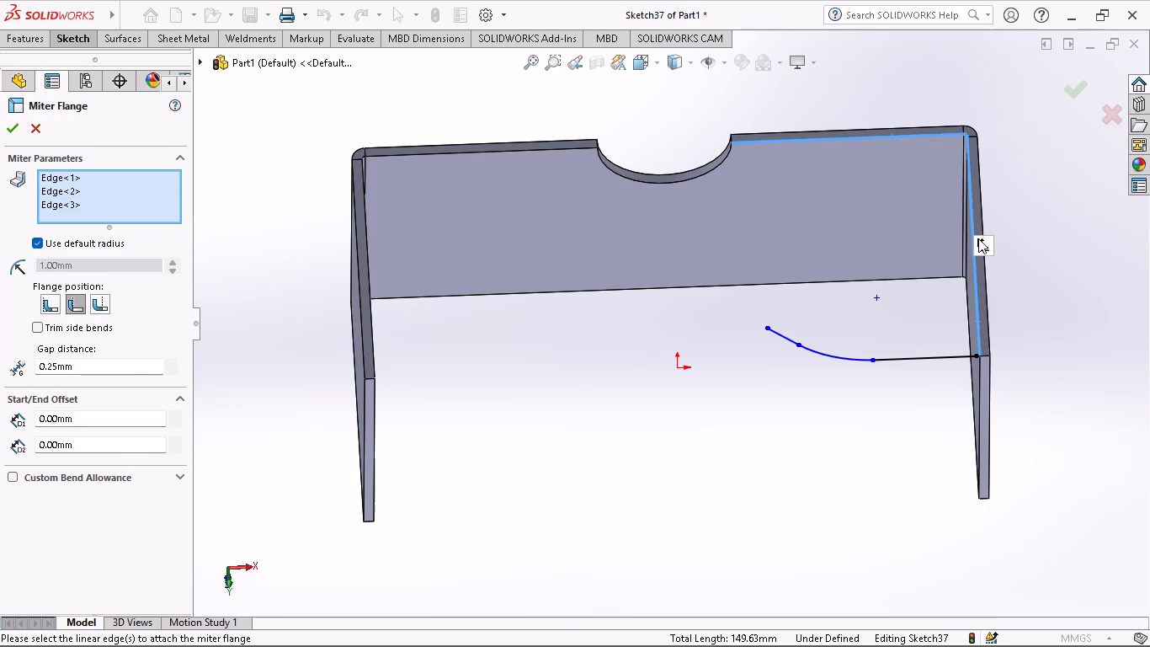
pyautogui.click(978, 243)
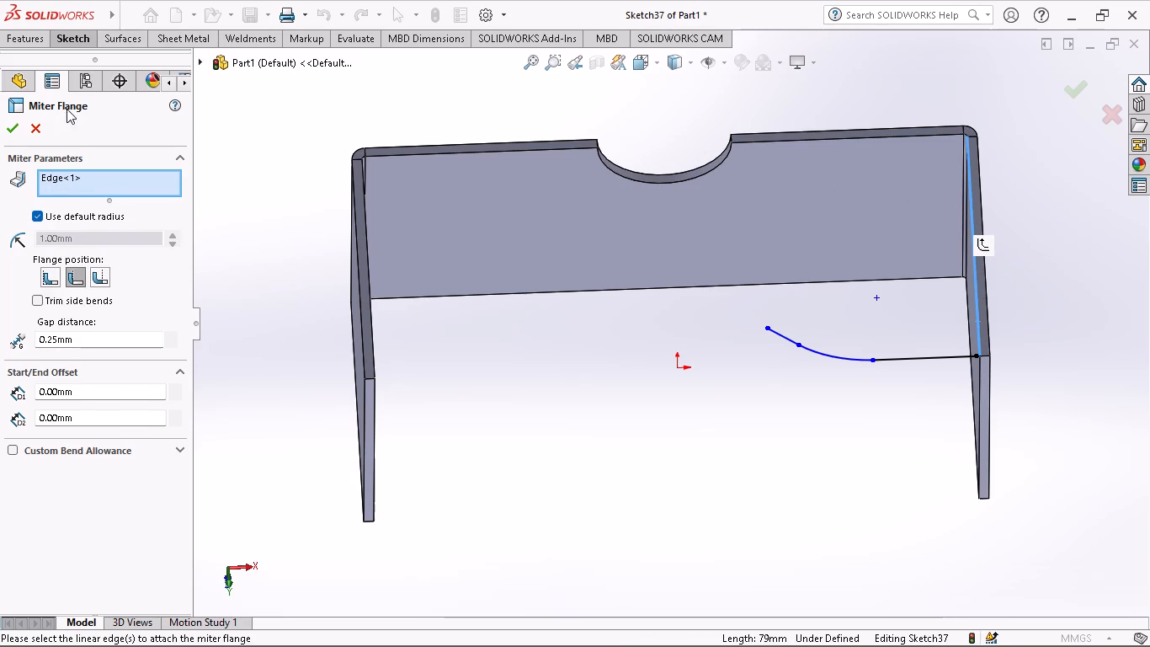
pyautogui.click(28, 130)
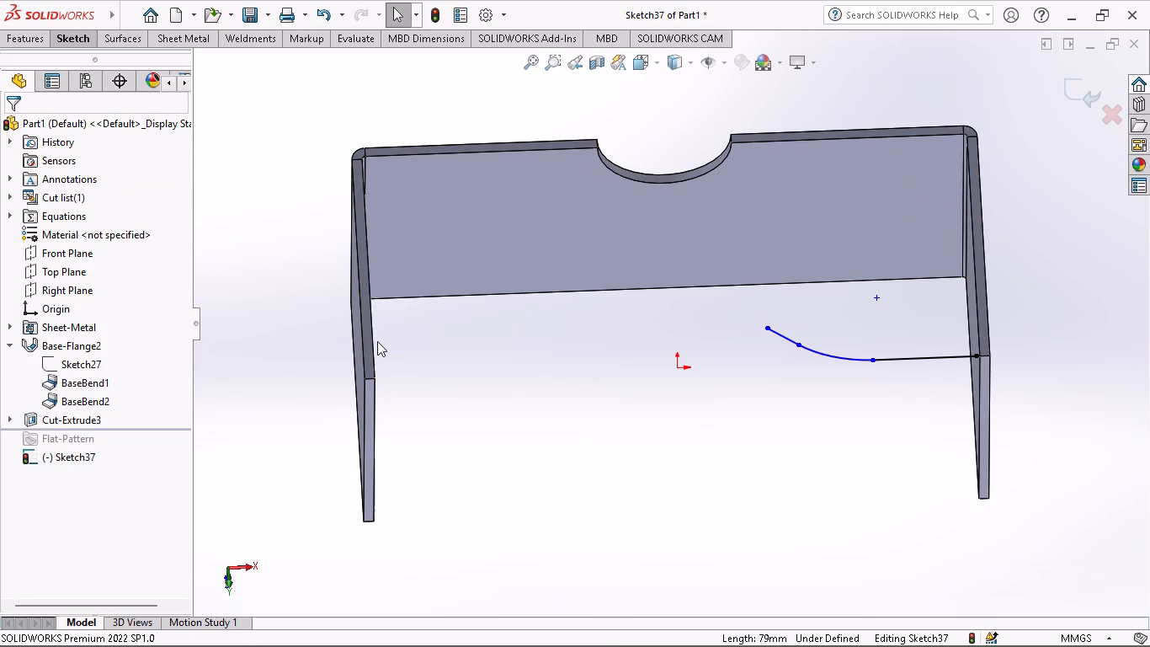
# Undo the miter flange profile sketch, the semicircular cutout and the circle it was cut from.
pyautogui.hotkey('ctrl', 'z')
pyautogui.hotkey('ctrl', 'z')
pyautogui.hotkey('ctrl', 'z')
pyautogui.hotkey('ctrl', 'z')
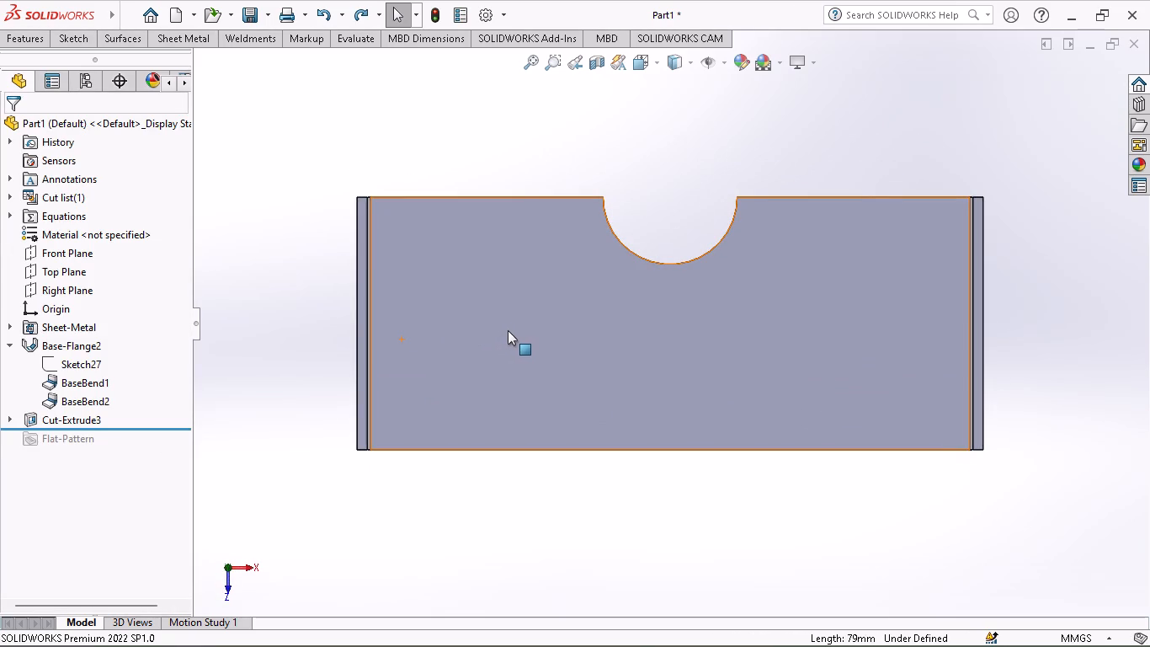
pyautogui.hotkey('ctrl', 'z')
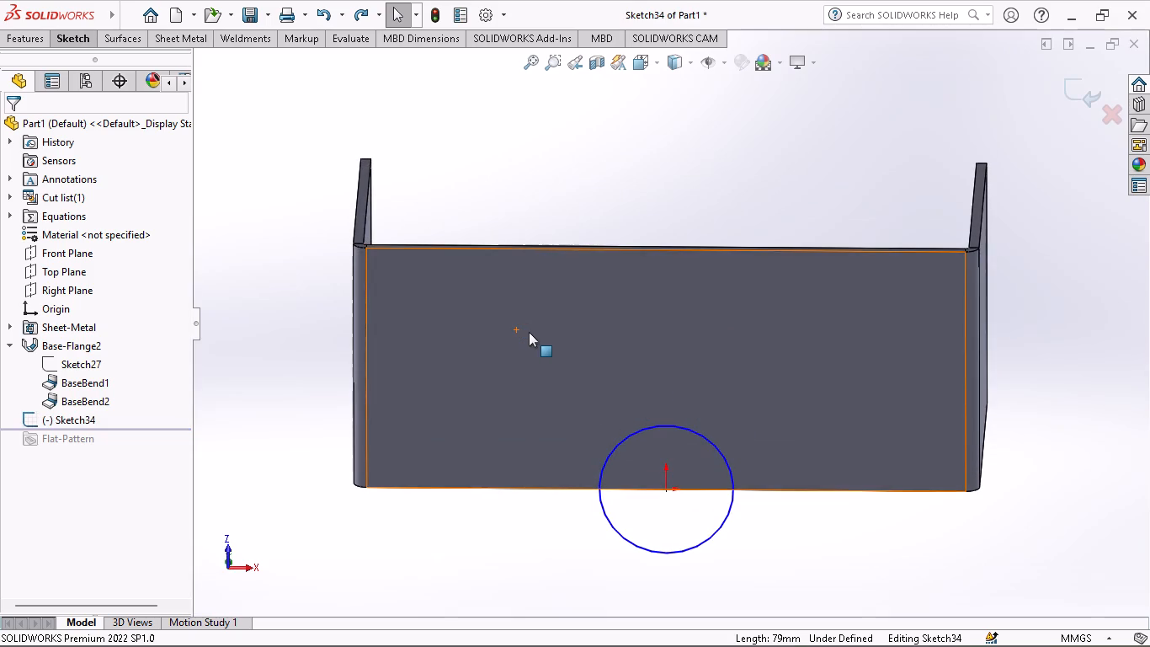
pyautogui.write('zz')
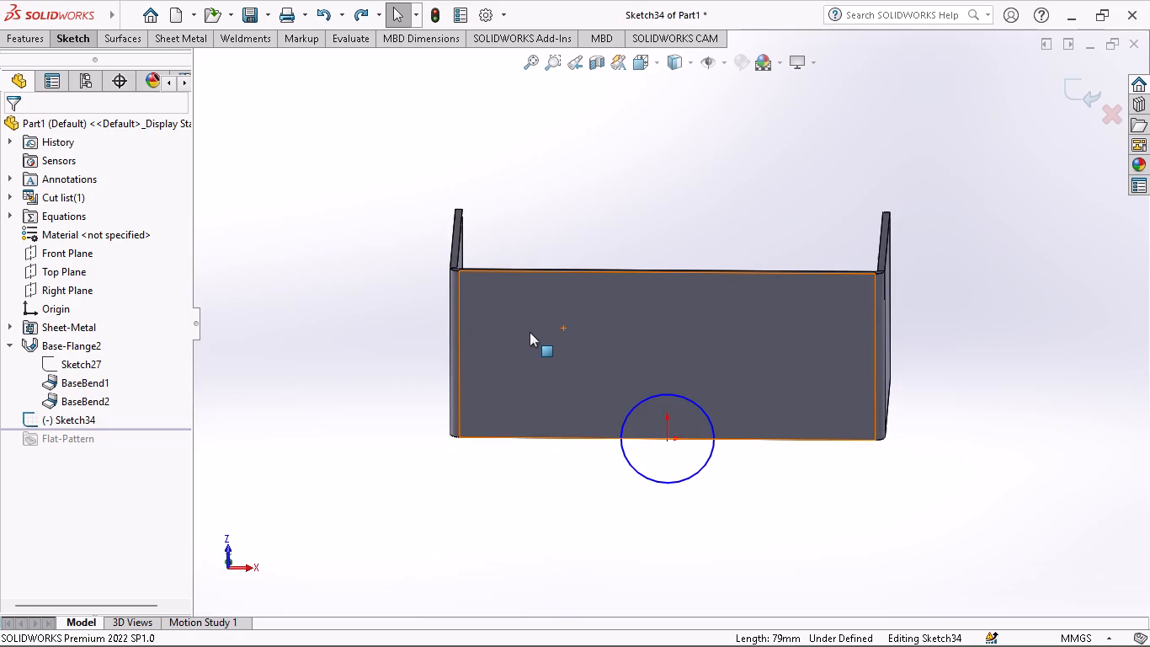
pyautogui.hotkey('ctrl', 'z')
pyautogui.hotkey('ctrl', 'z')
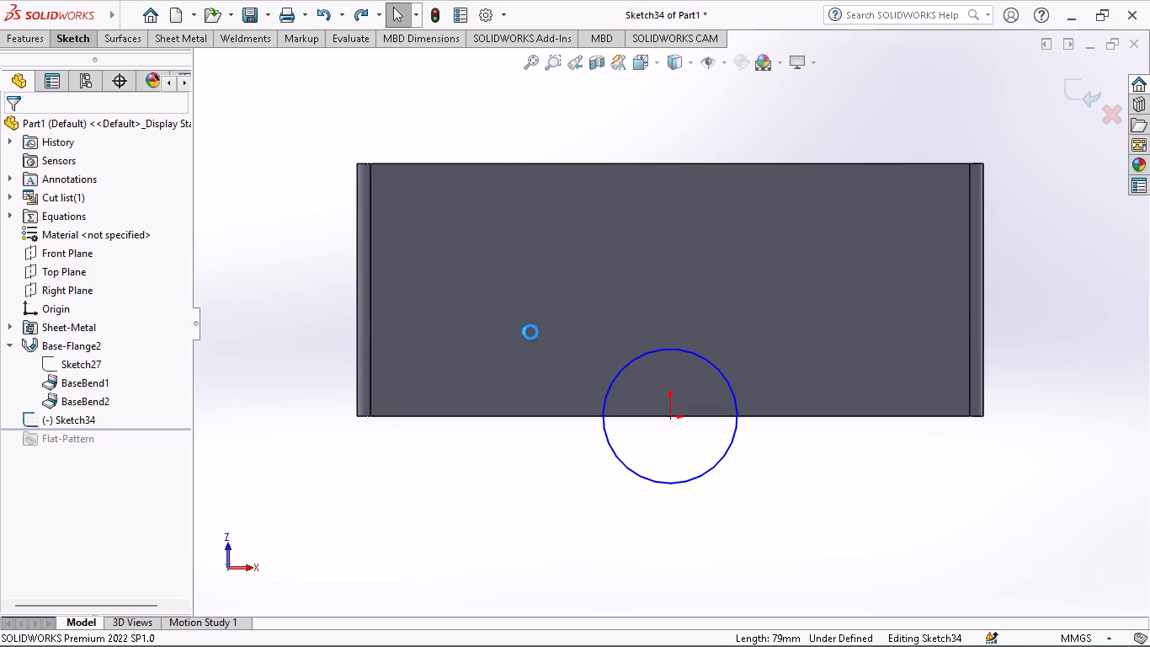
pyautogui.hotkey('ctrl', 'z')
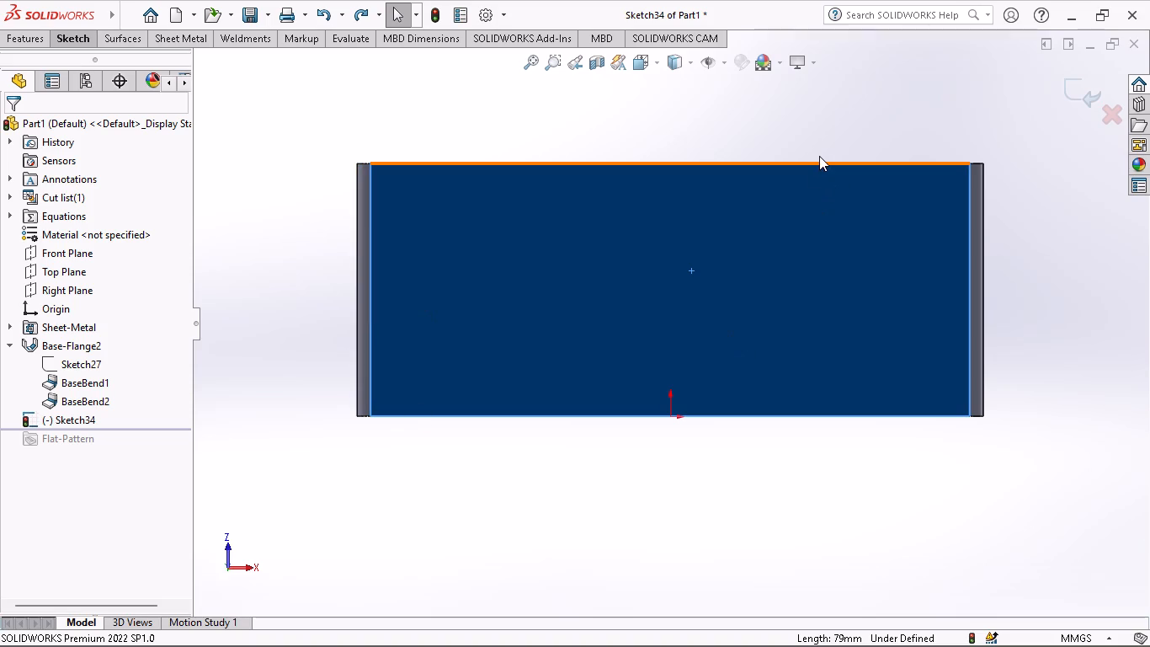
# Exit the emptied cutout sketch, leaving only the U-shaped base flange.
pyautogui.moveTo(819, 156); pyautogui.dragTo(664, 441, button='middle')
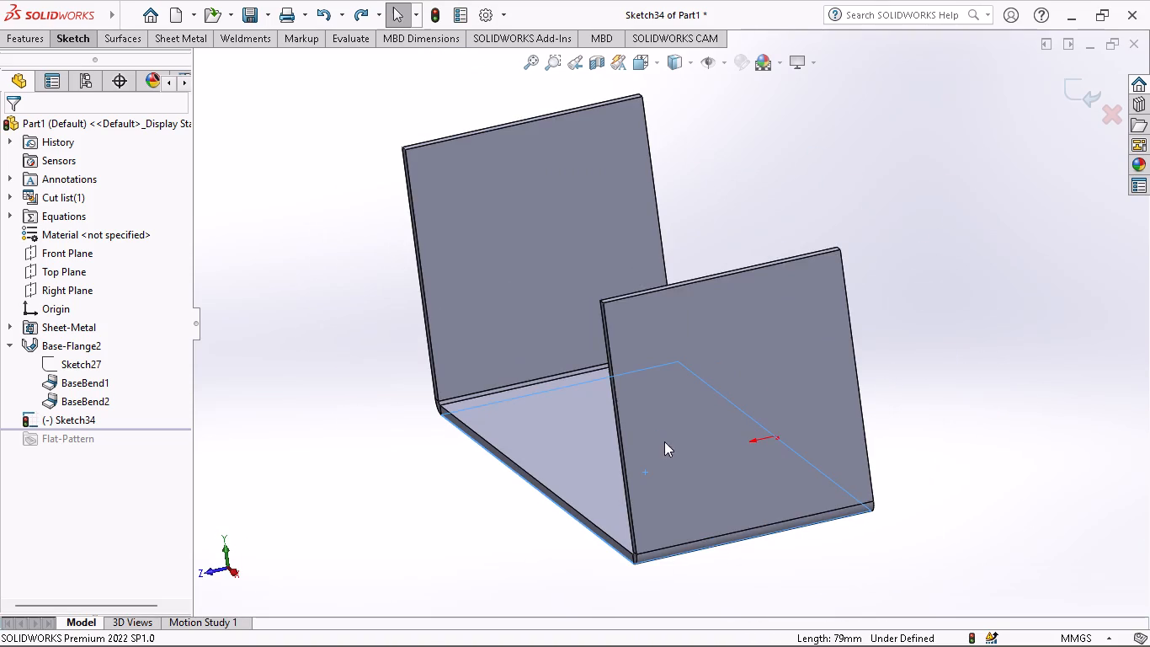
pyautogui.click(917, 222)
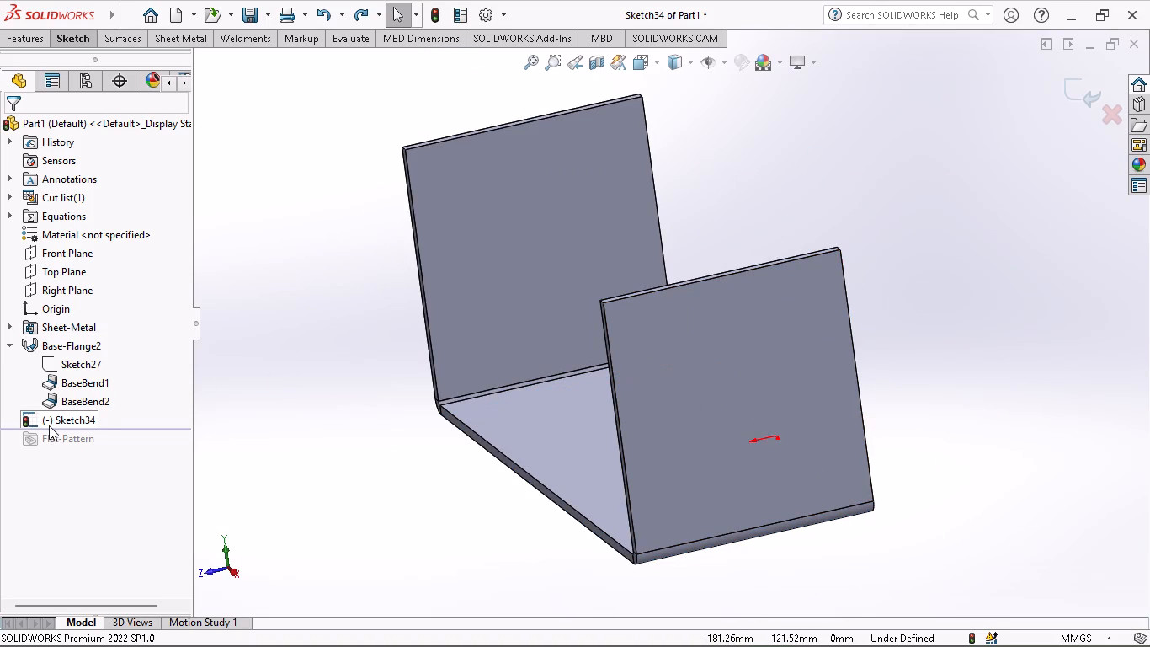
pyautogui.moveTo(364, 454); pyautogui.dragTo(400, 452, button='middle')
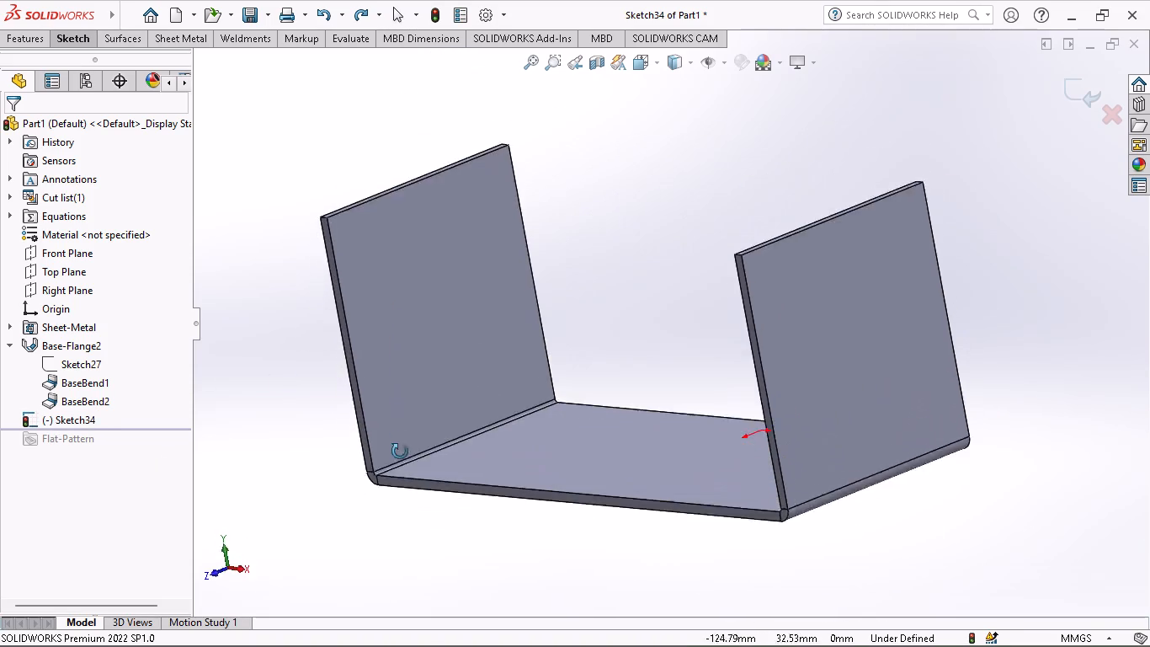
pyautogui.moveTo(400, 452); pyautogui.dragTo(433, 484, button='middle')
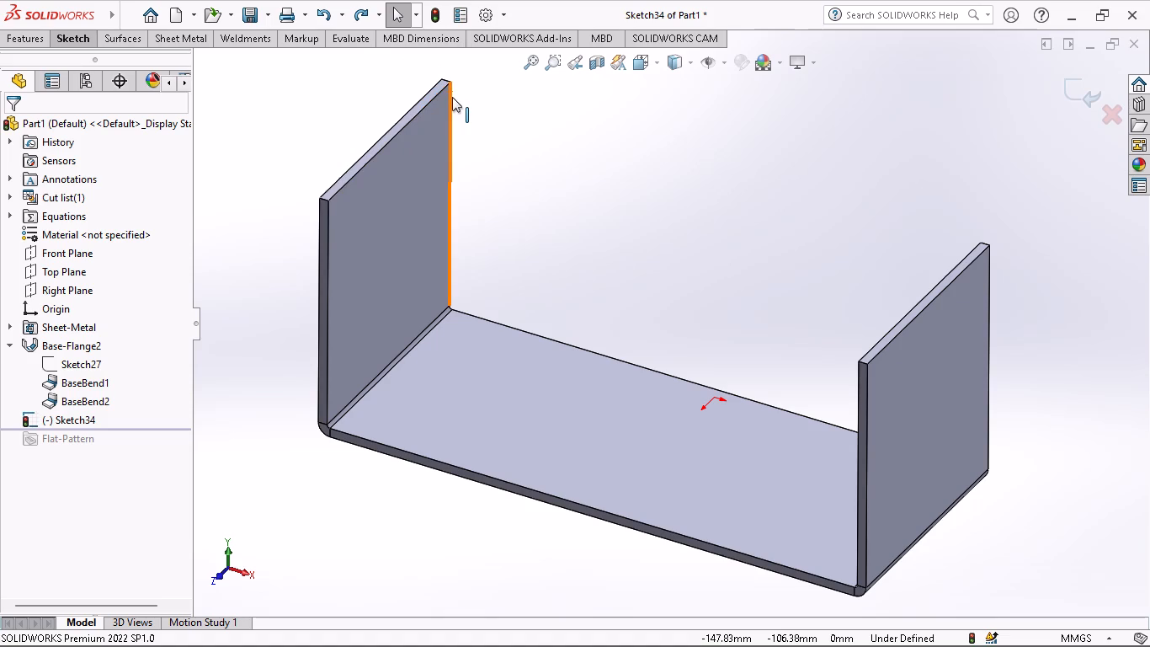
pyautogui.click(200, 35)
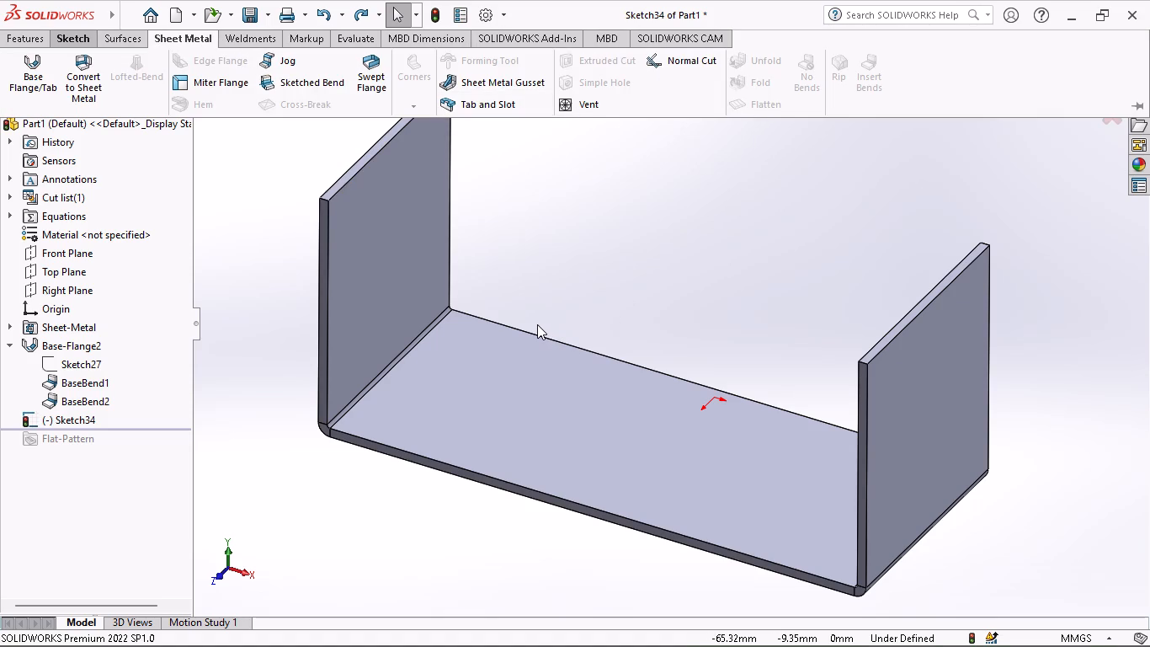
pyautogui.click(478, 377)
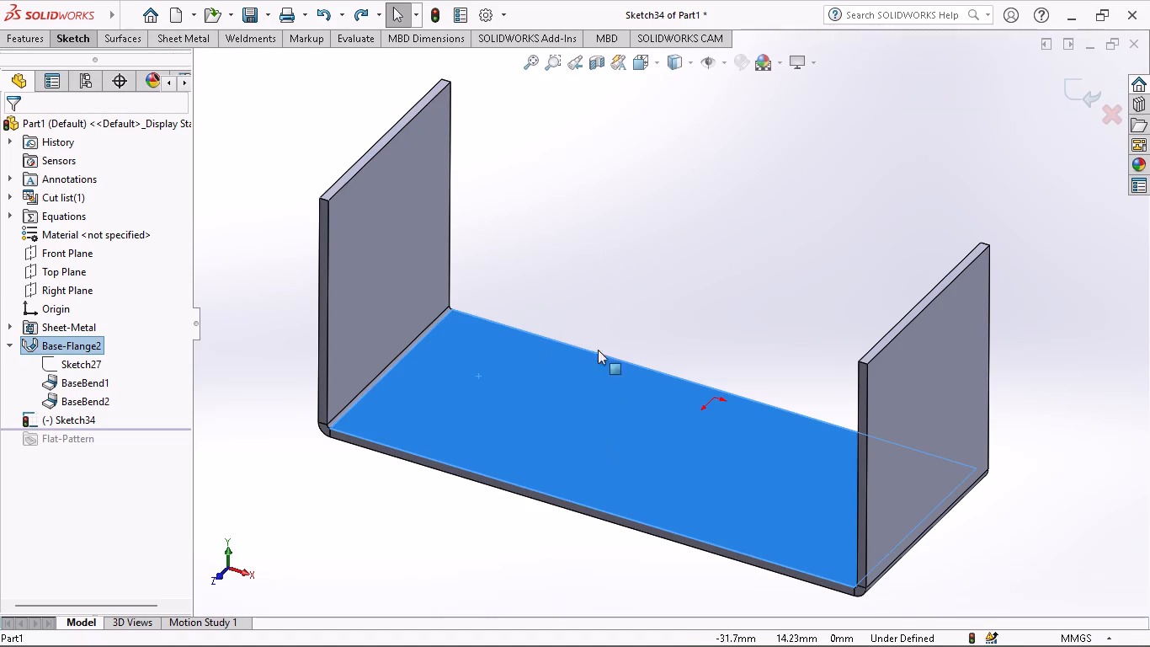
pyautogui.rightClick(605, 147)
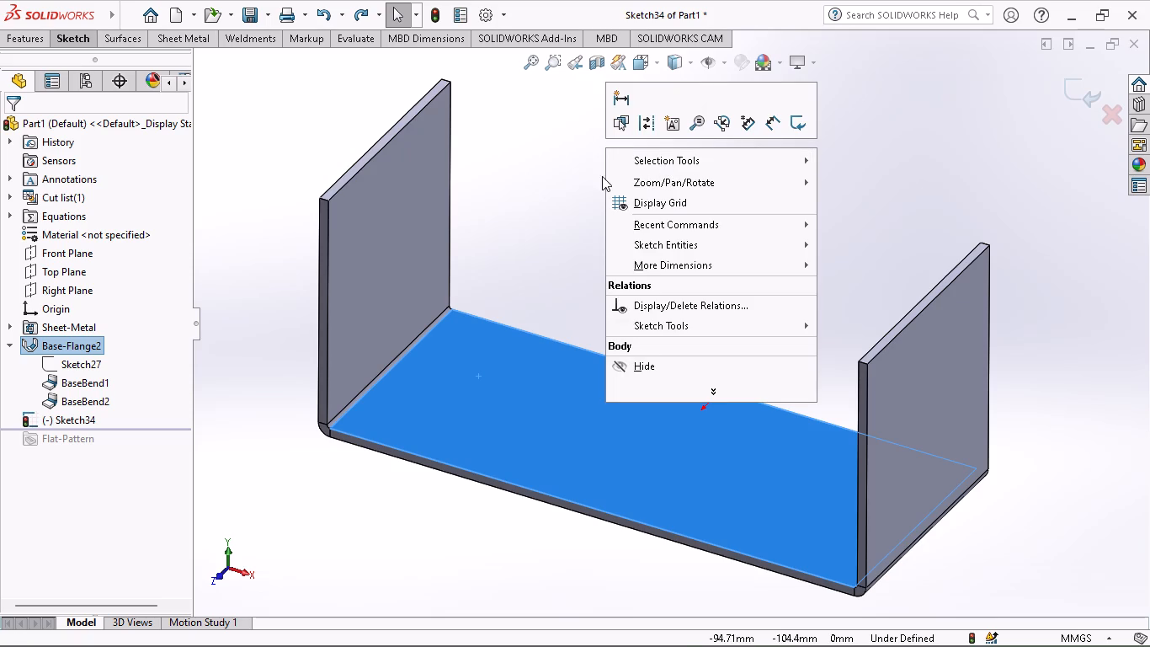
pyautogui.click(795, 126)
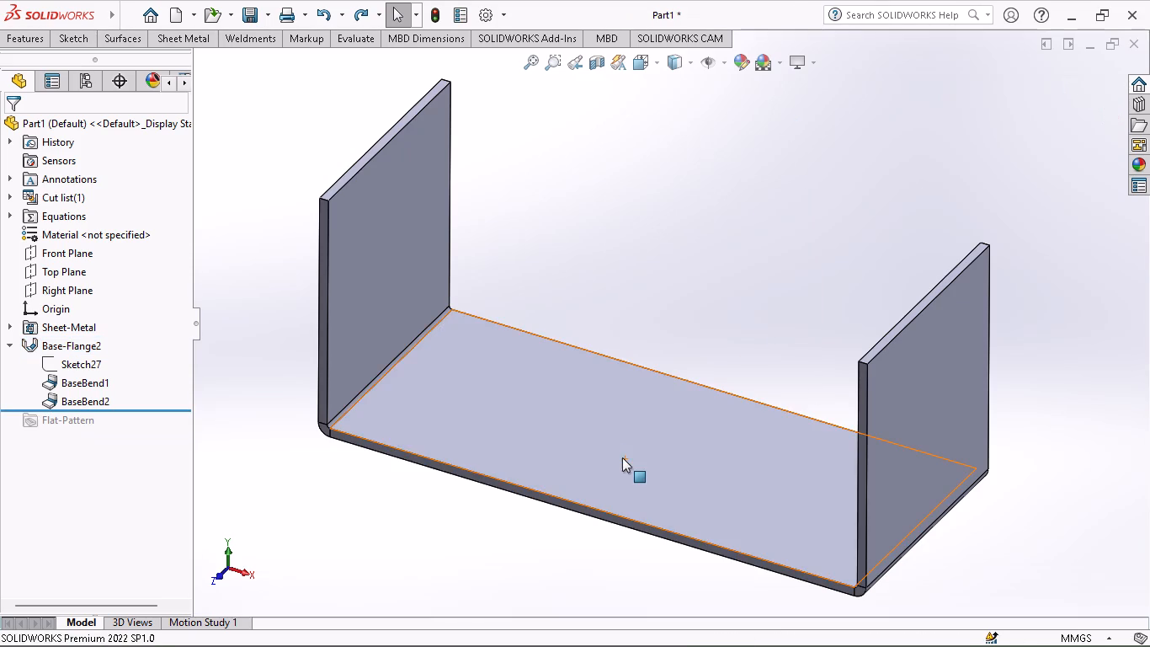
# Start a sketch on the base's inner face and draw a circle of about 14.6 mm radius centred on the midpoint of the long edge opposite the origin.
pyautogui.click(622, 457)
pyautogui.click(697, 418)
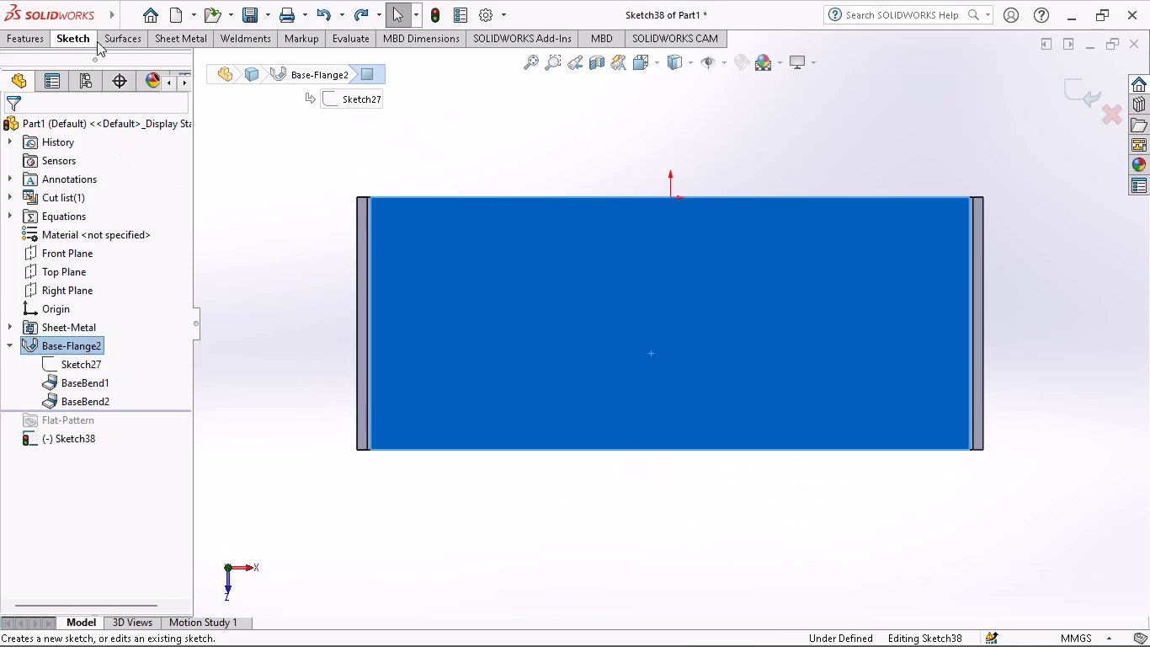
pyautogui.click(104, 42)
pyautogui.click(80, 40)
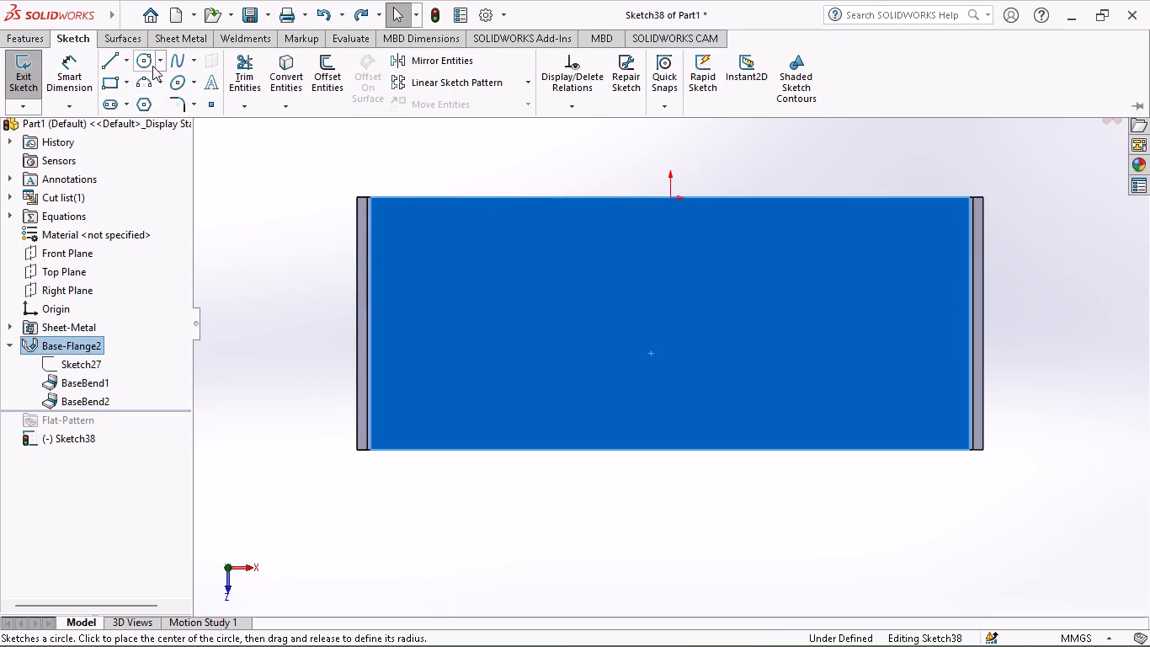
pyautogui.click(152, 66)
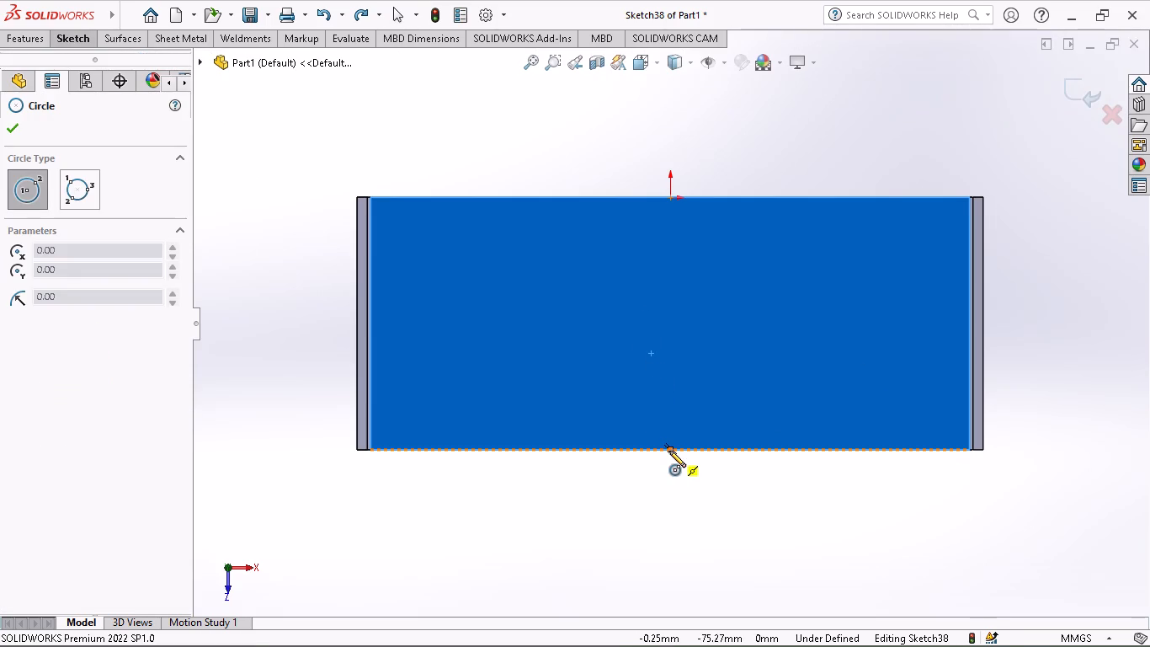
pyautogui.click(669, 451)
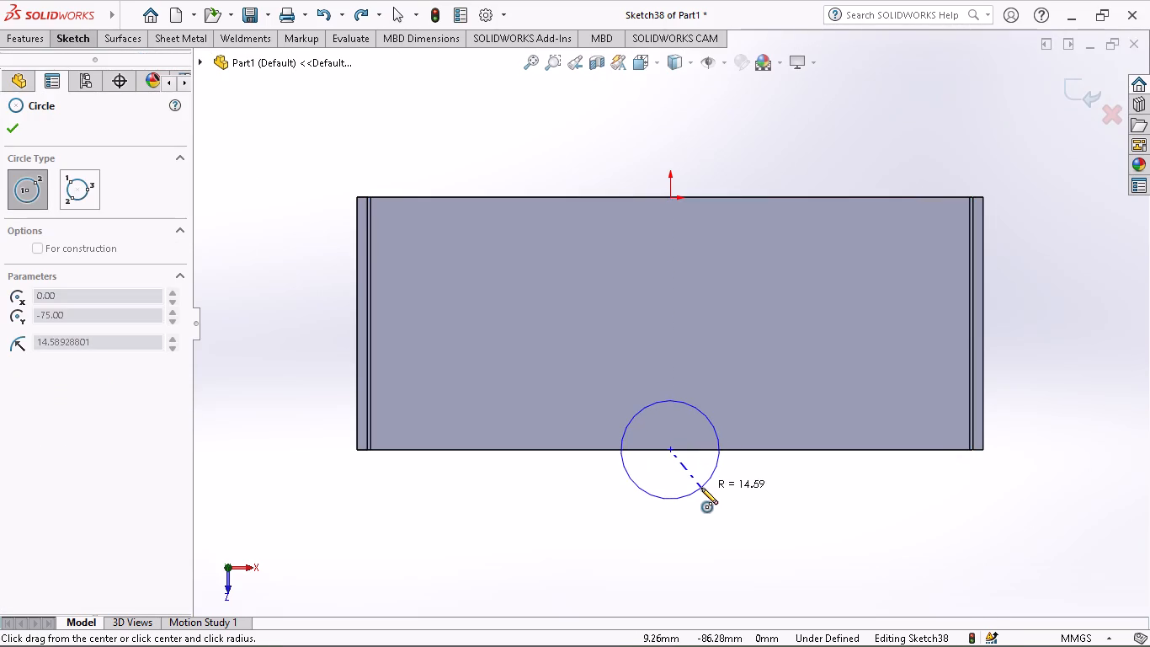
pyautogui.click(701, 488)
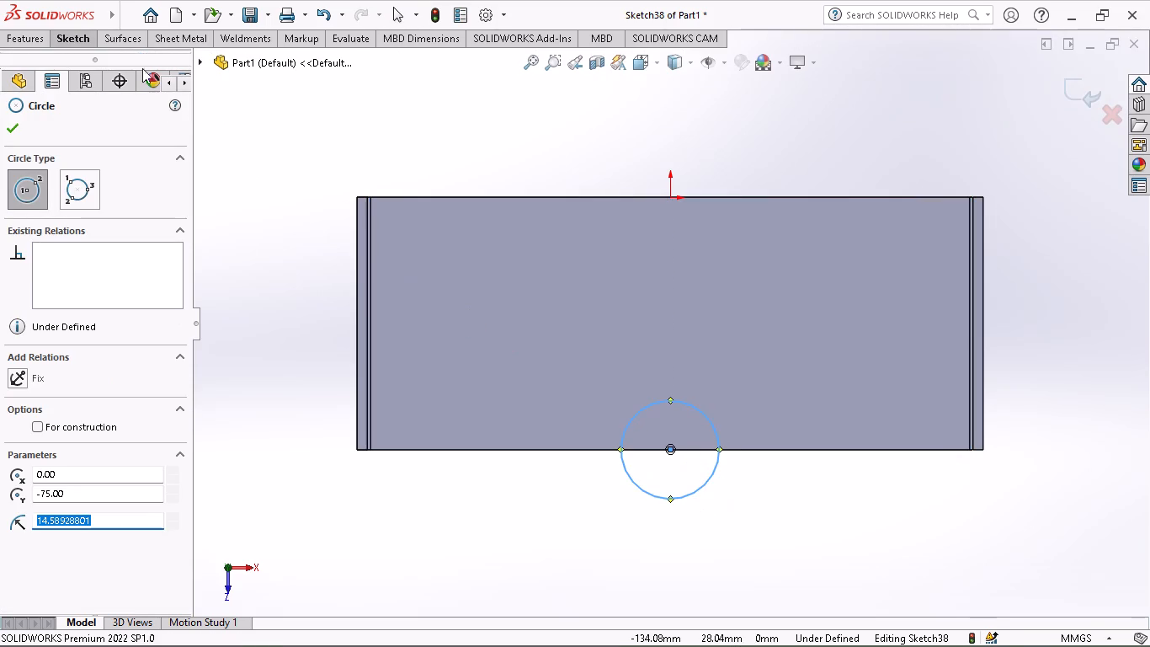
# Dimension the circle's diameter and set it to 40 mm.
pyautogui.click(74, 42)
pyautogui.click(86, 101)
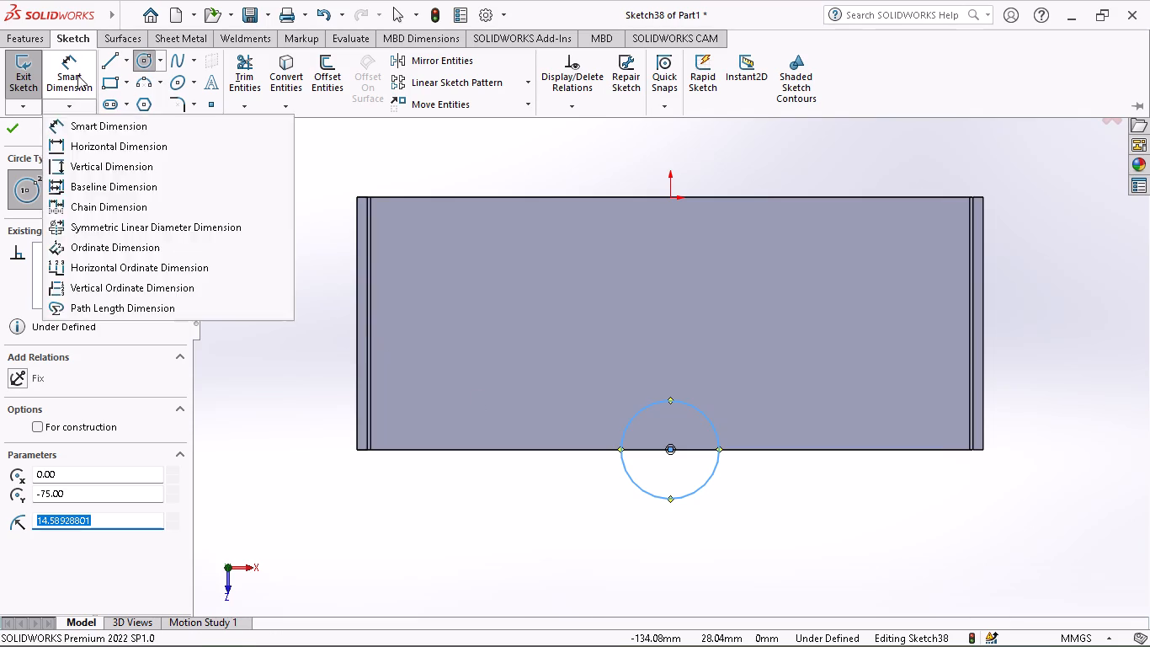
pyautogui.click(74, 66)
pyautogui.click(673, 499)
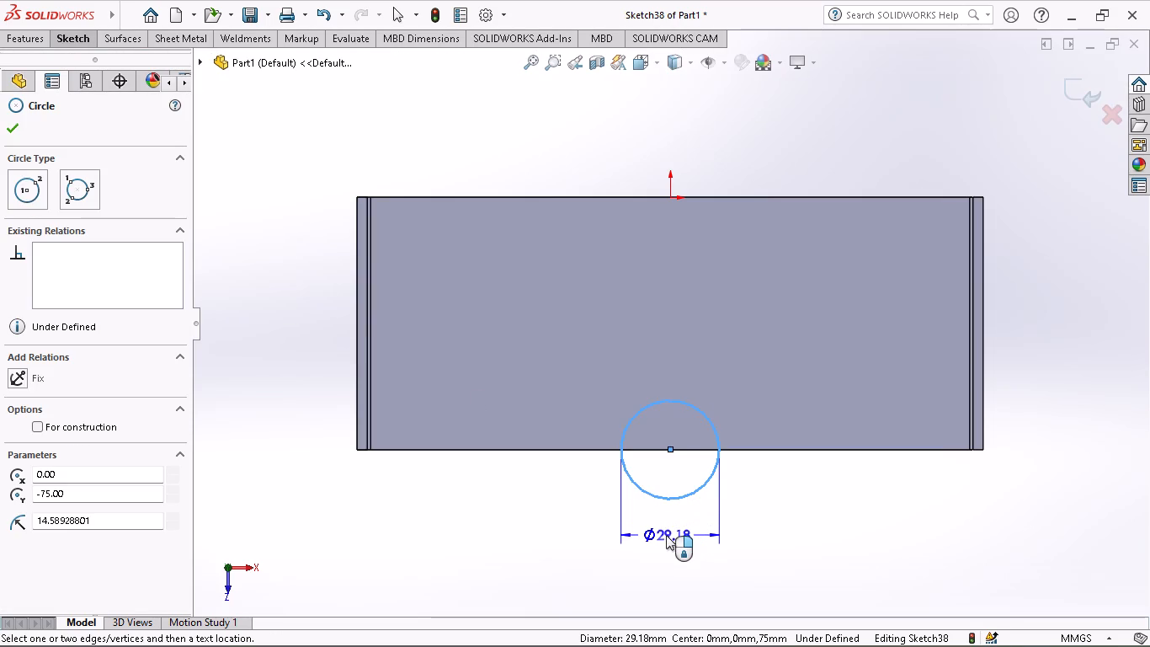
pyautogui.click(666, 535)
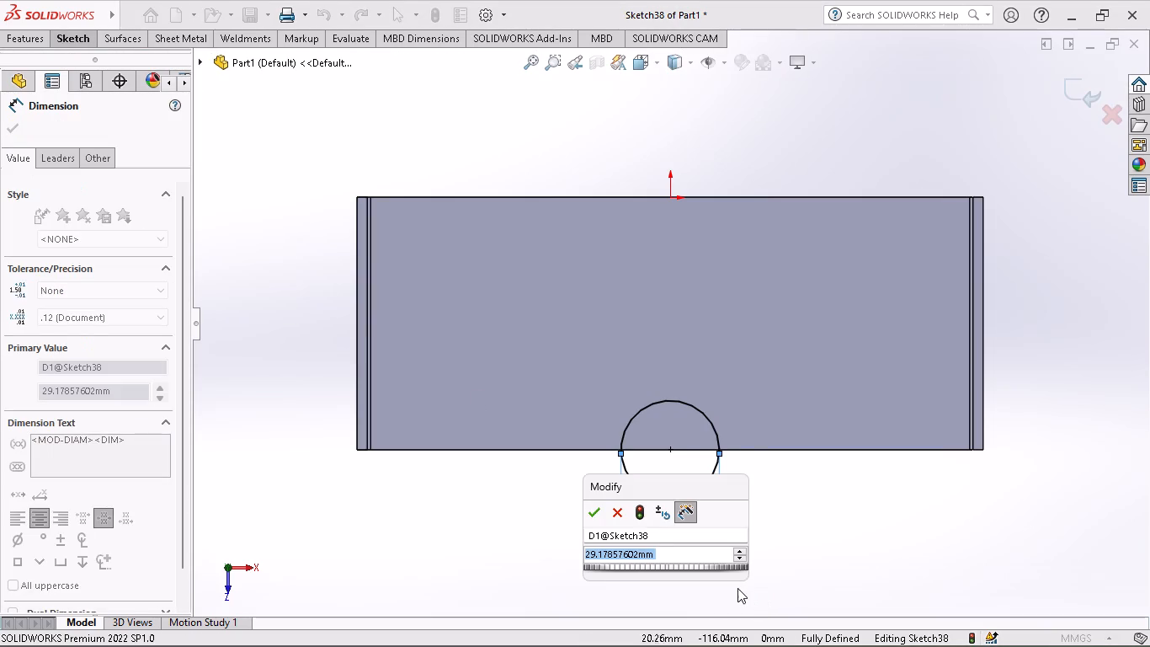
pyautogui.press('4')
pyautogui.press('0')
pyautogui.press('Return')
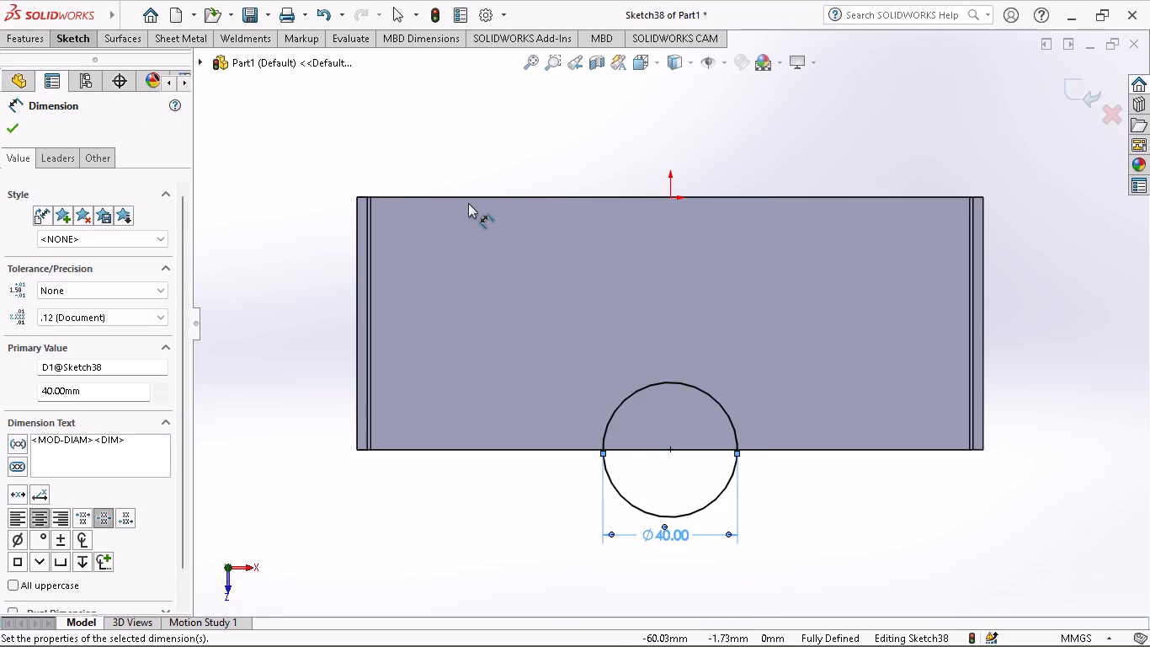
# Extrude-cut the 40 mm circle through the base as a Blind cut of 11 mm.
pyautogui.moveTo(435, 278); pyautogui.dragTo(419, 166, button='middle')
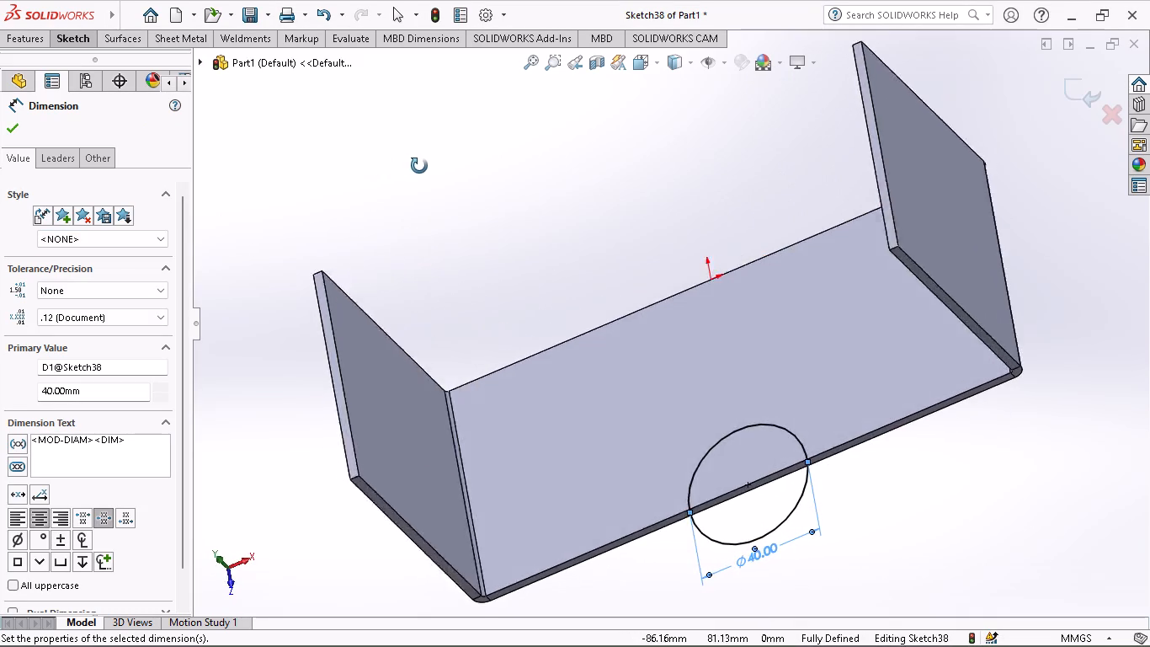
pyautogui.moveTo(419, 166); pyautogui.dragTo(395, 210, button='middle')
pyautogui.click(23, 40)
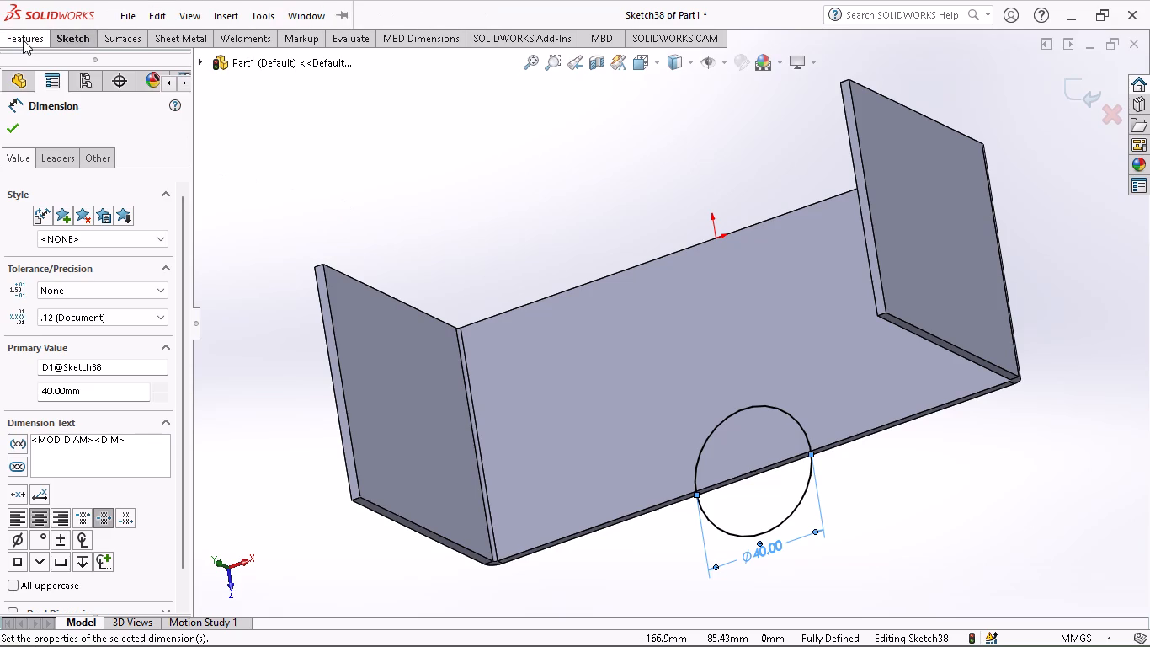
pyautogui.click(253, 80)
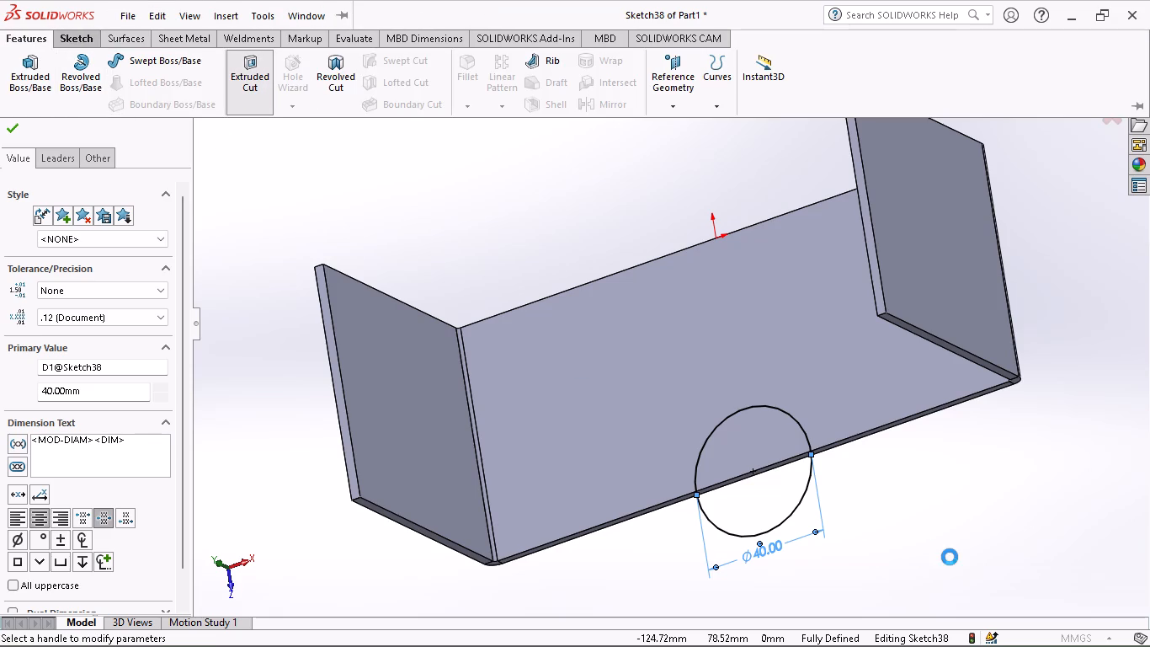
pyautogui.moveTo(863, 579); pyautogui.dragTo(835, 549, button='middle')
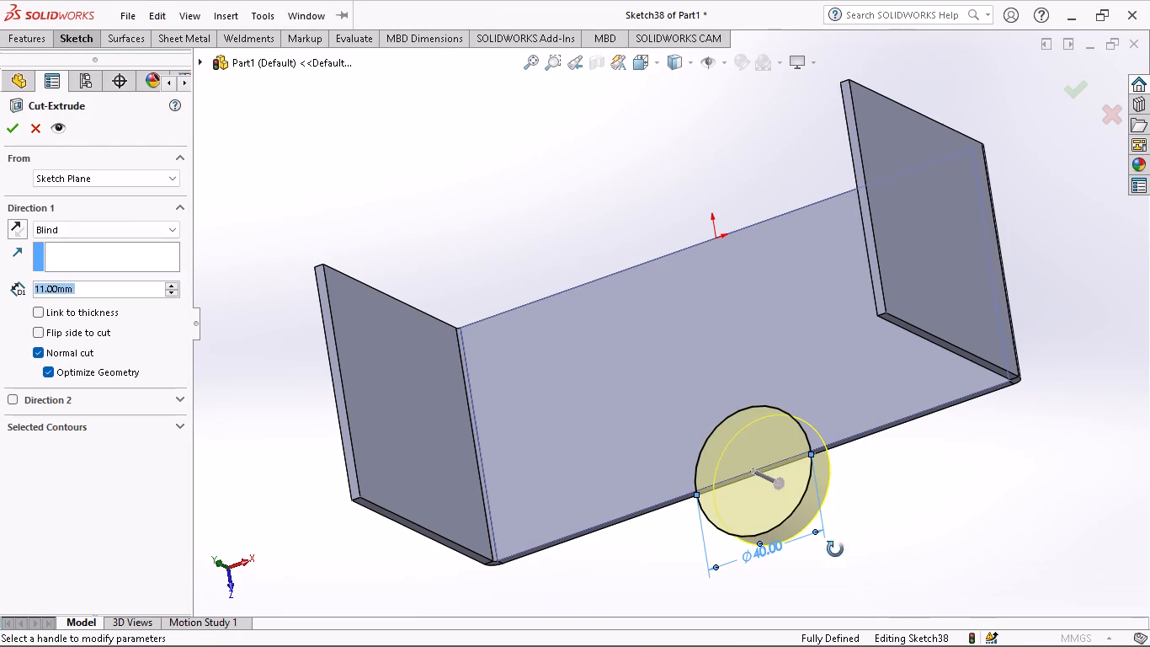
pyautogui.moveTo(835, 549); pyautogui.dragTo(792, 531, button='middle')
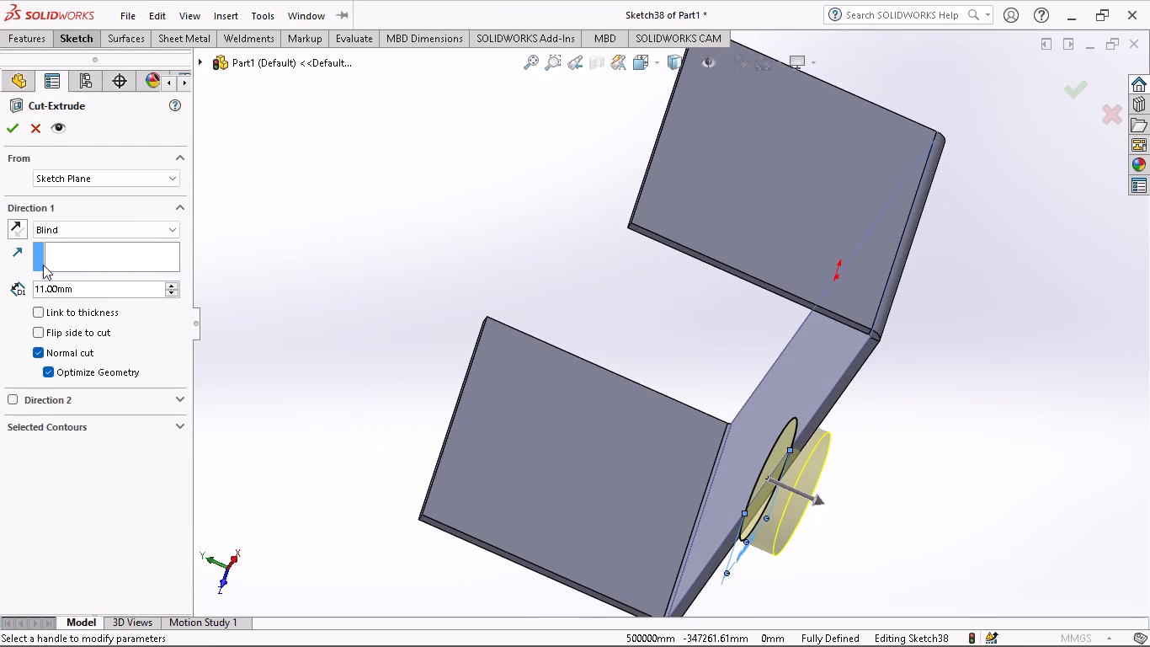
pyautogui.click(17, 133)
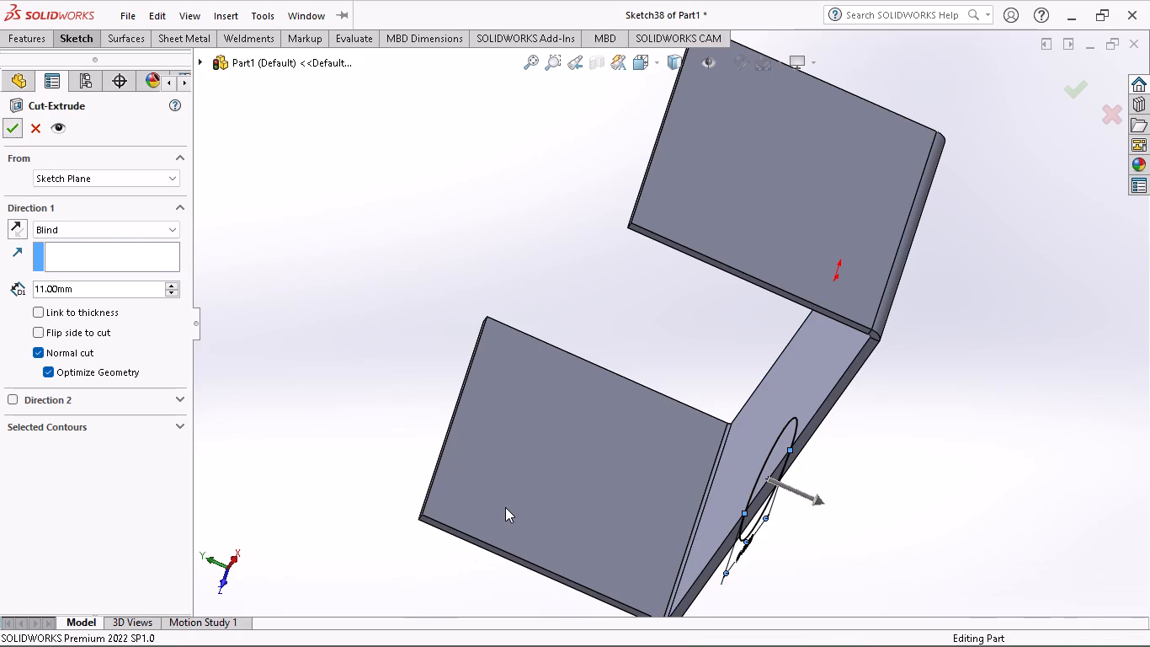
# Start a miter flange profile sketch at the left leg's free end and draw an inward horizontal line about 47.5 mm long from its inner corner.
pyautogui.moveTo(583, 510); pyautogui.dragTo(699, 623, button='middle')
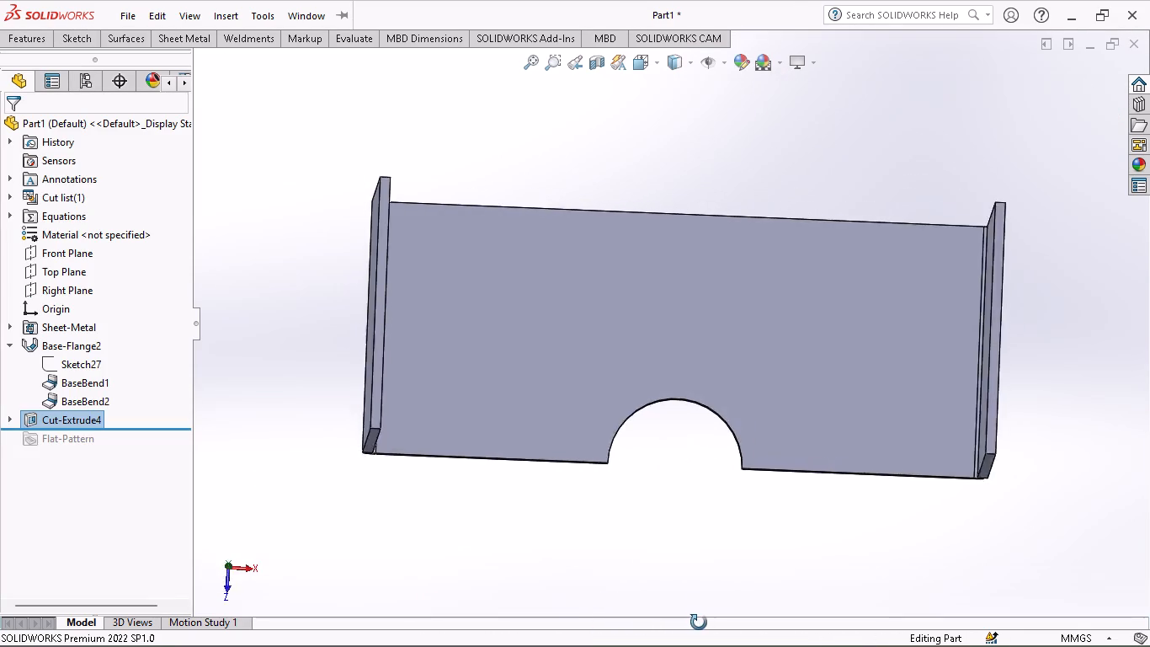
pyautogui.moveTo(699, 623); pyautogui.dragTo(613, 527, button='middle')
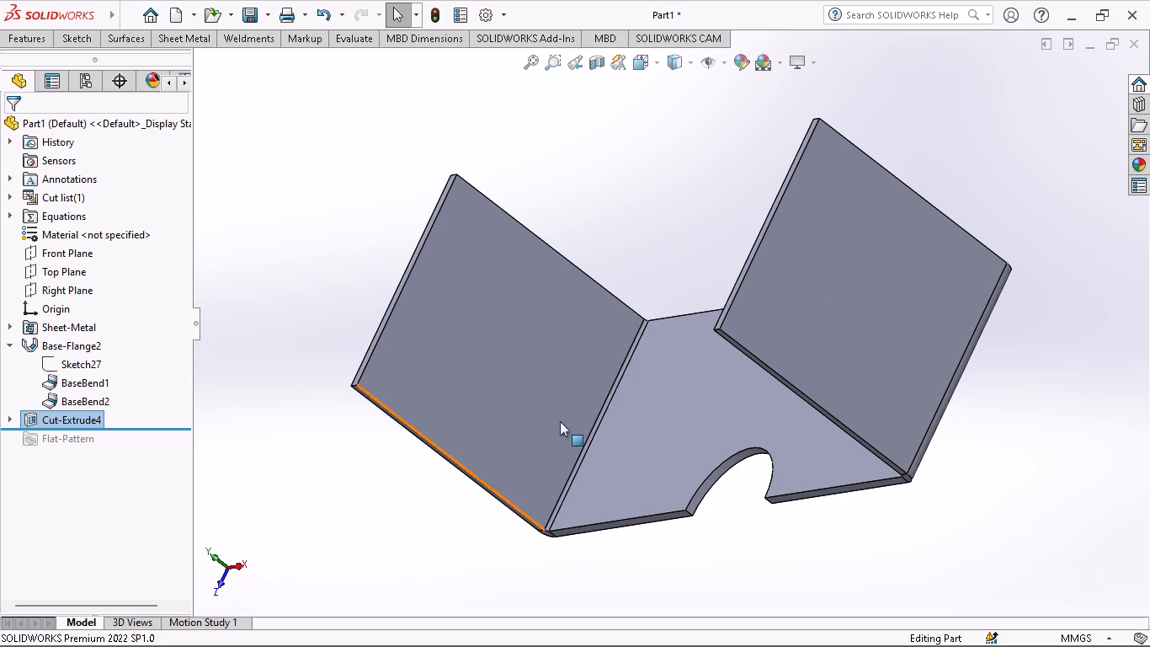
pyautogui.moveTo(544, 398); pyautogui.dragTo(606, 548, button='middle')
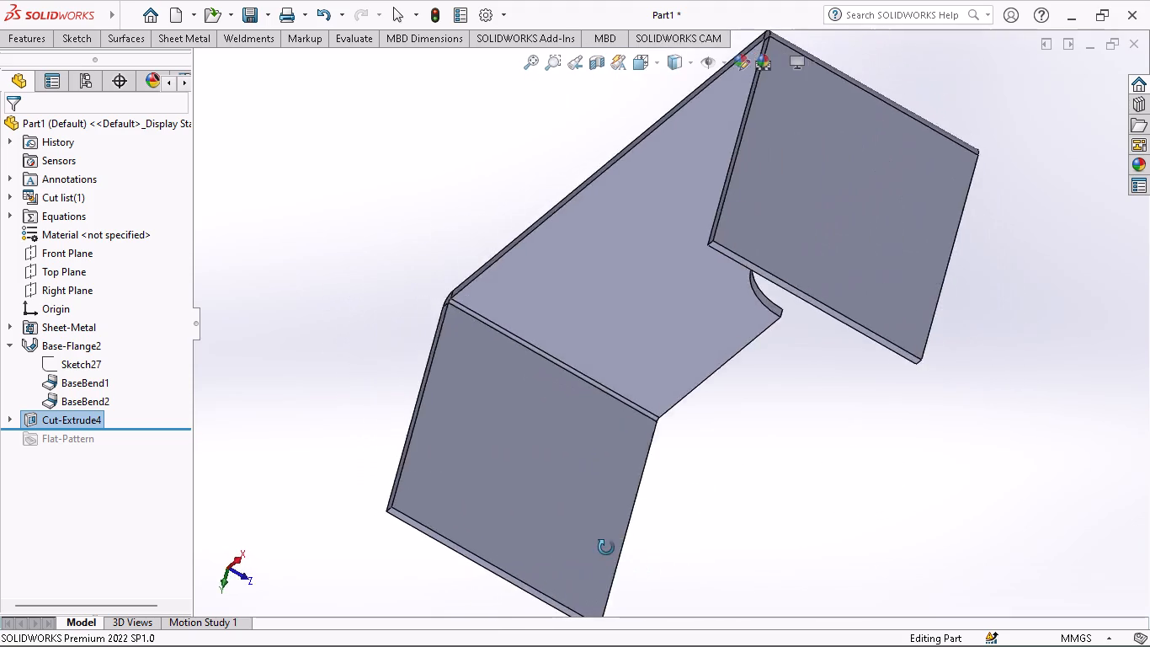
pyautogui.moveTo(606, 548); pyautogui.dragTo(486, 214, button='middle')
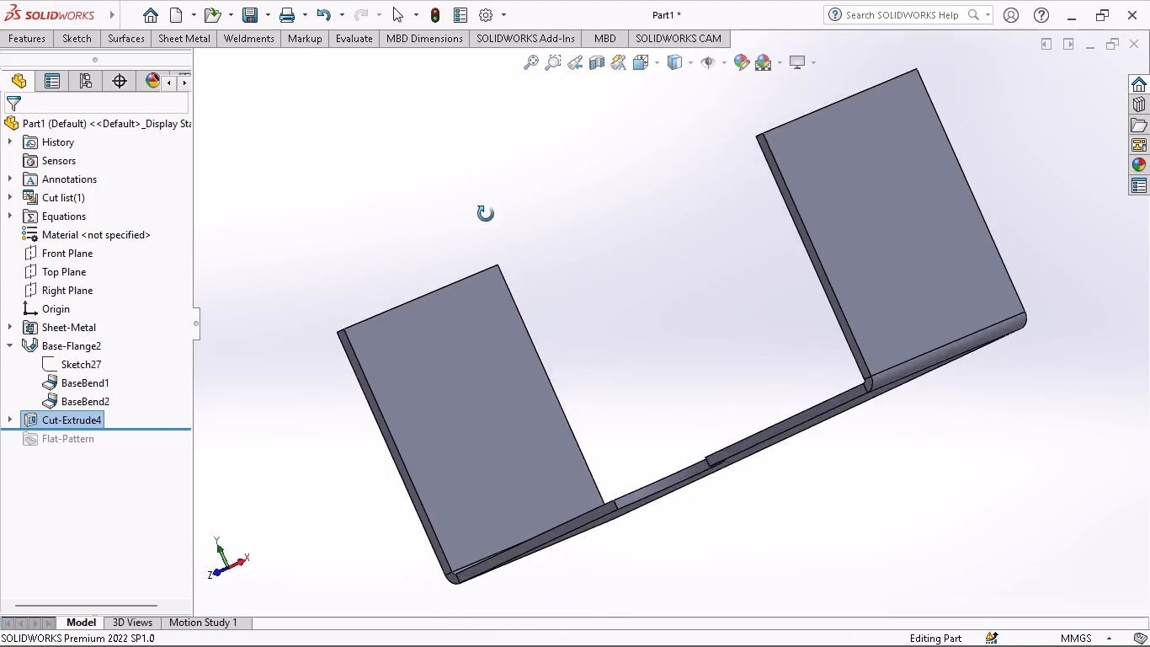
pyautogui.moveTo(486, 214); pyautogui.dragTo(514, 270, button='middle')
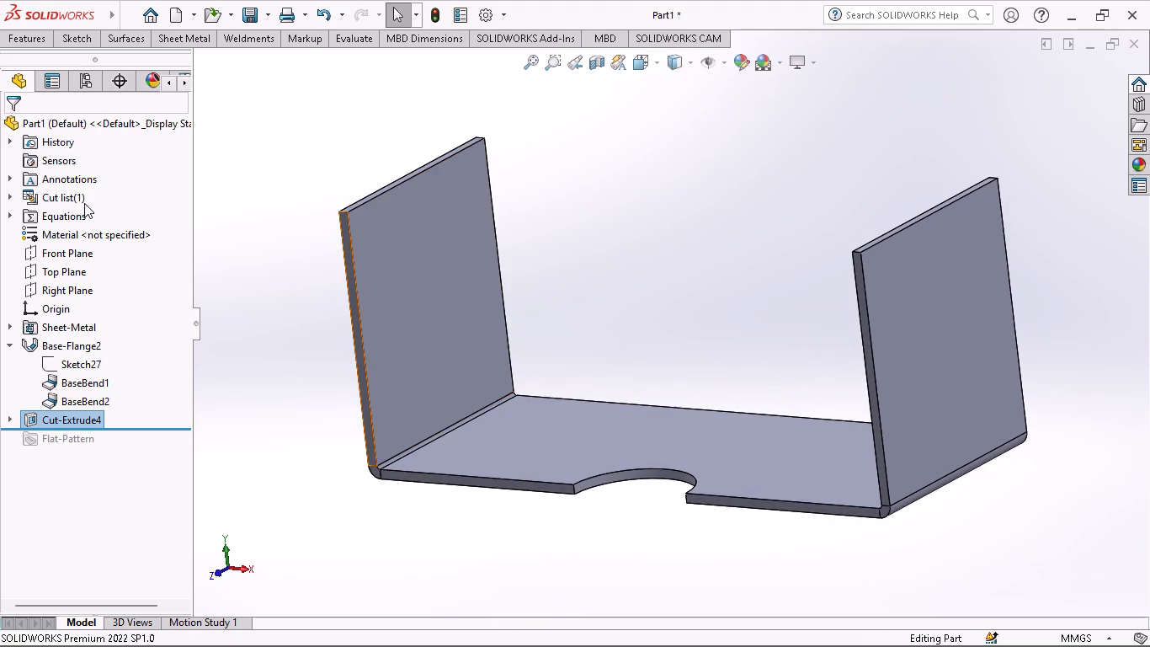
pyautogui.click(168, 36)
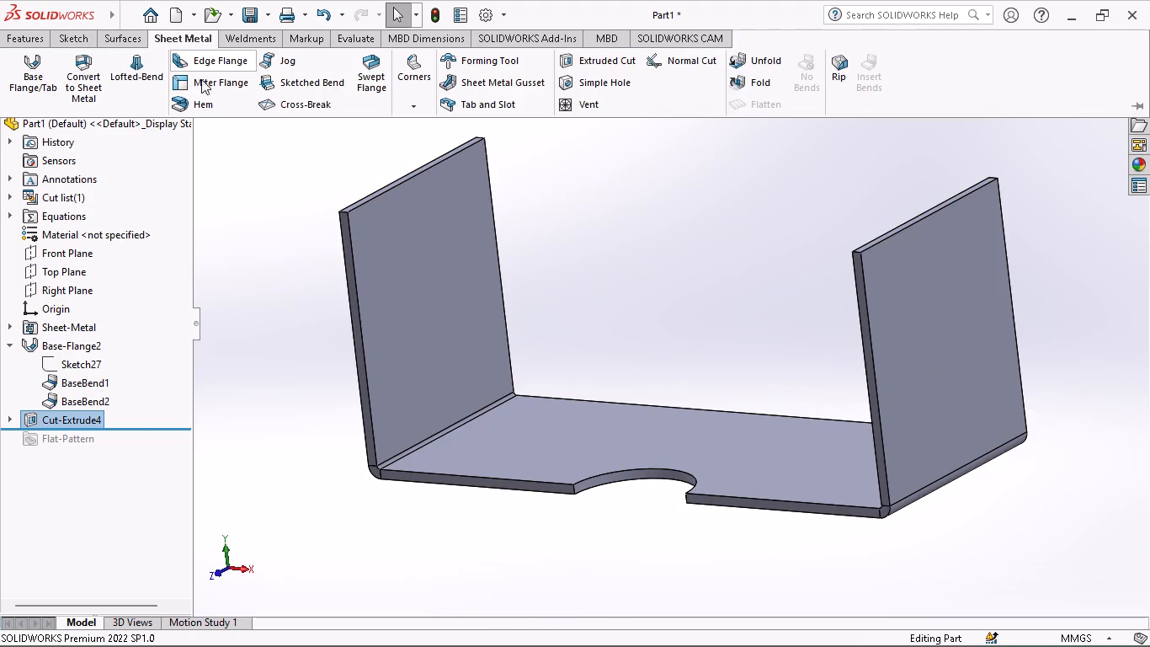
pyautogui.click(202, 83)
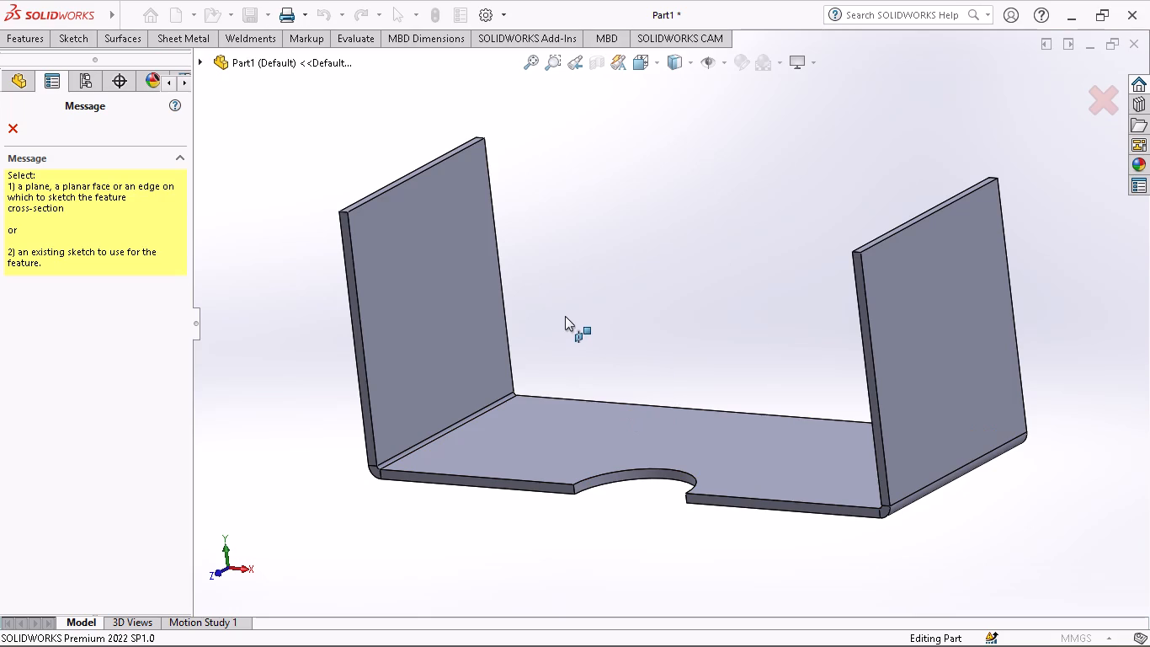
pyautogui.moveTo(565, 316); pyautogui.dragTo(589, 451, button='middle')
pyautogui.click(369, 236)
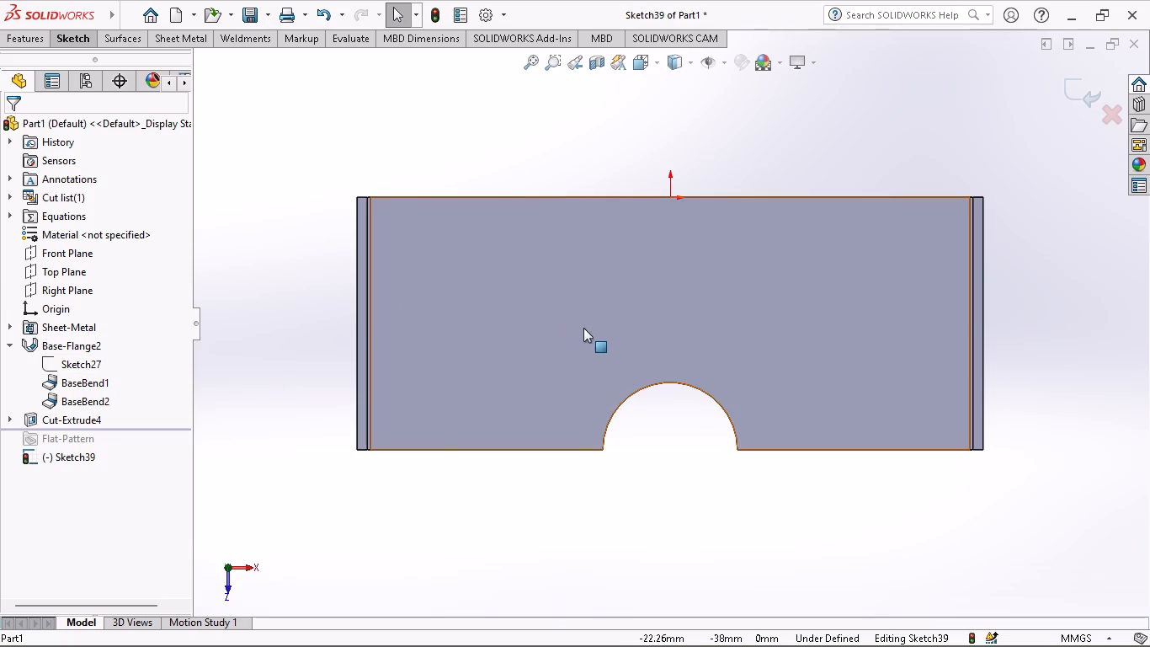
pyautogui.click(68, 35)
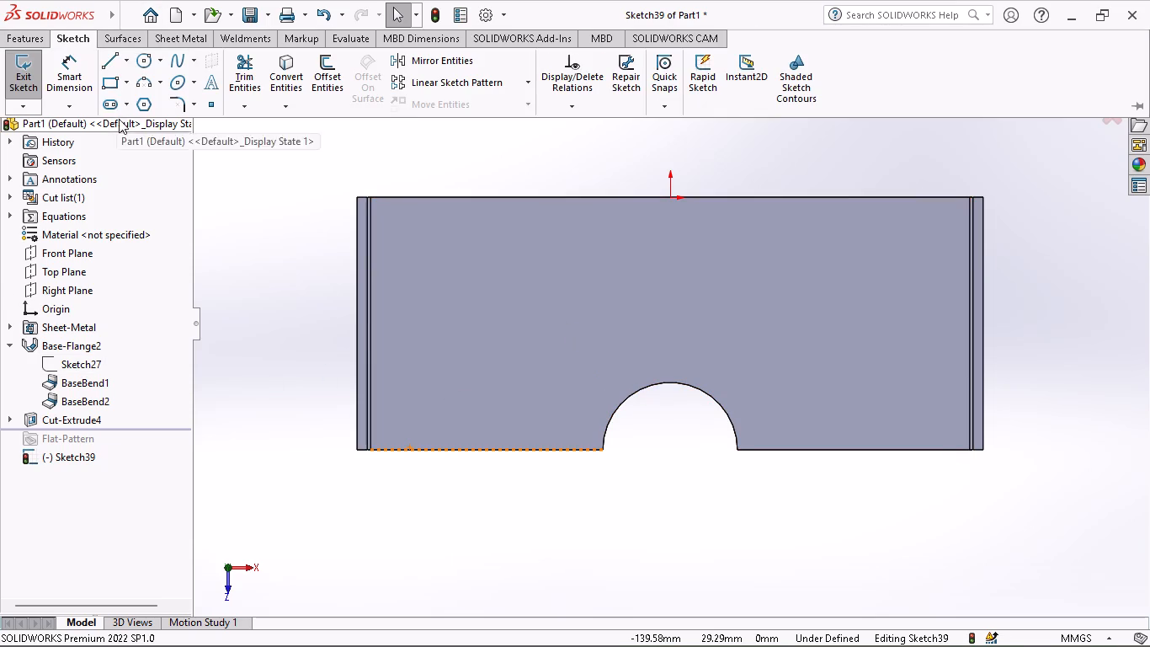
pyautogui.click(115, 64)
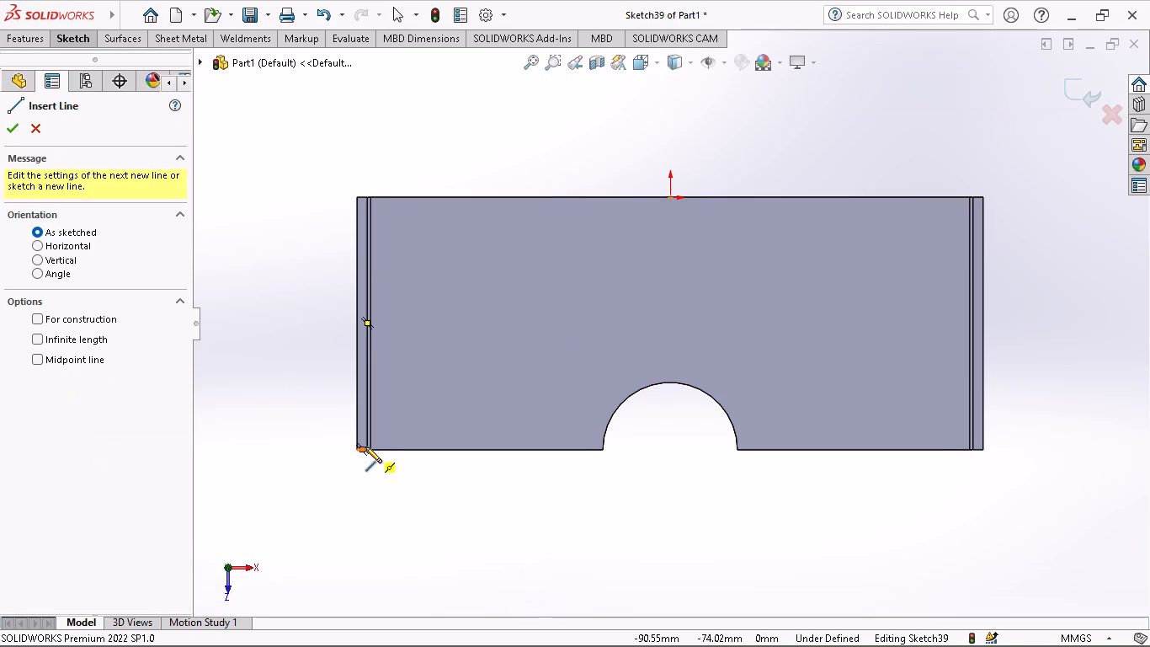
pyautogui.click(365, 450)
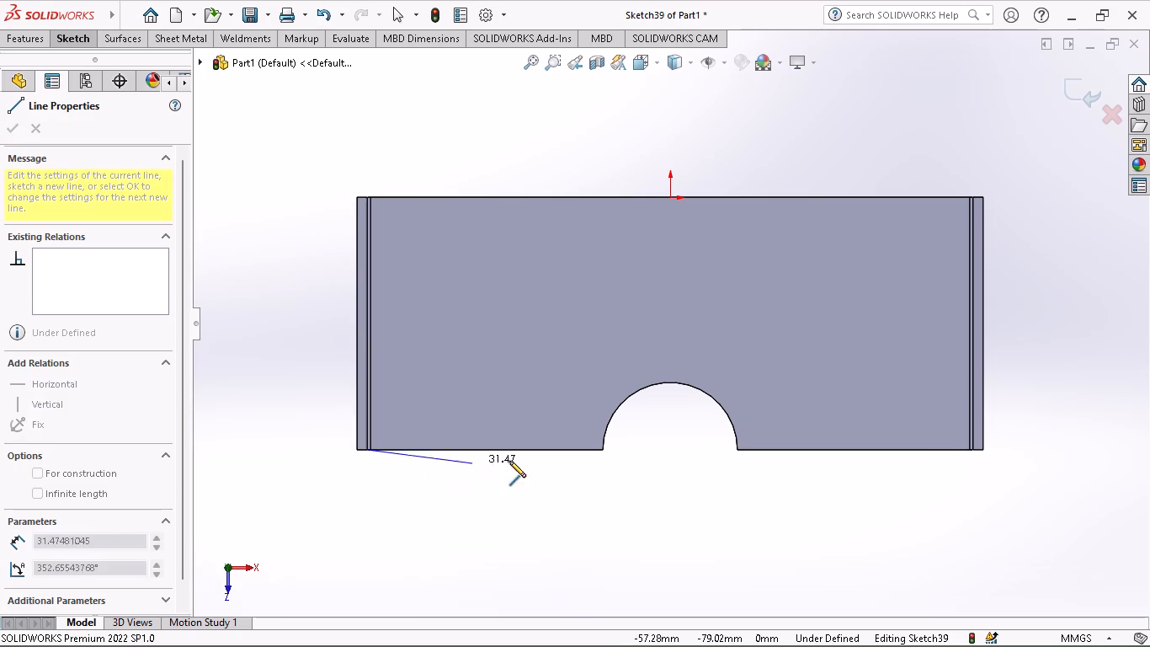
pyautogui.click(527, 452)
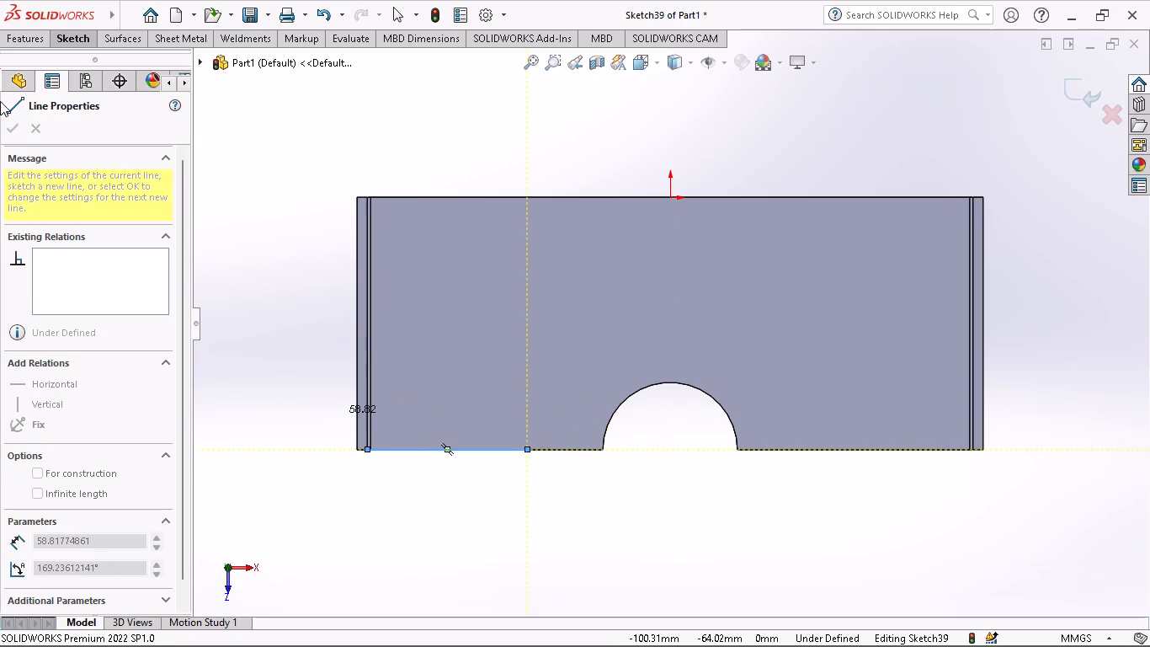
# Draw a 3-point arc of about 59.5 mm radius from the horizontal line's free end, curving away from the base.
pyautogui.click(90, 31)
pyautogui.click(145, 81)
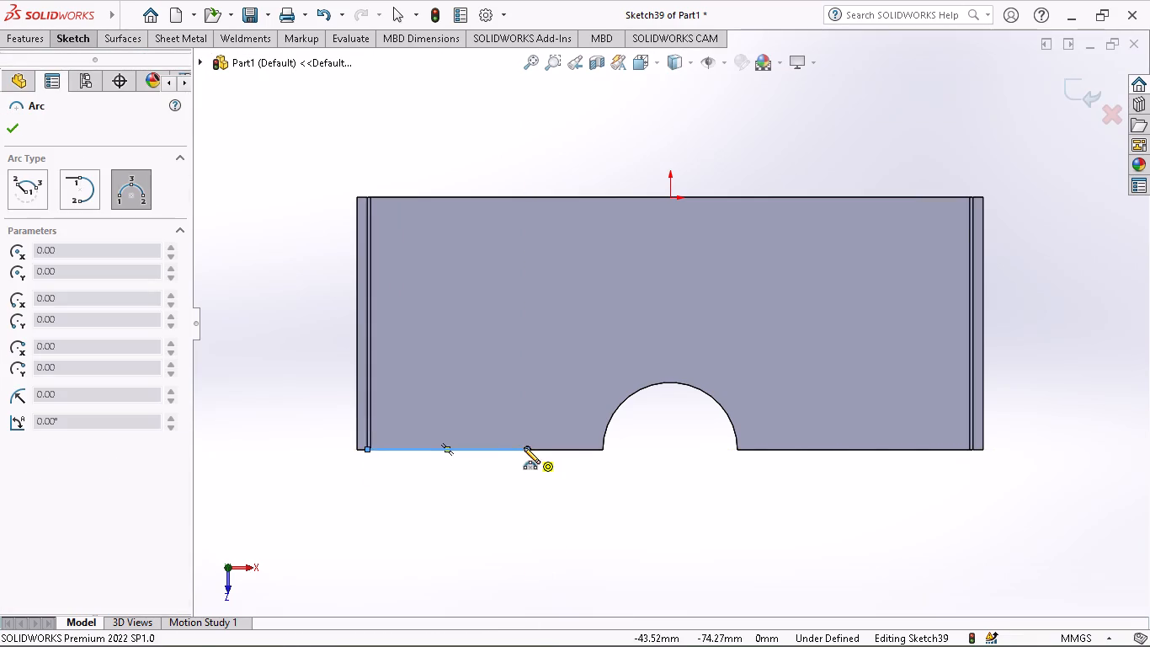
pyautogui.click(524, 447)
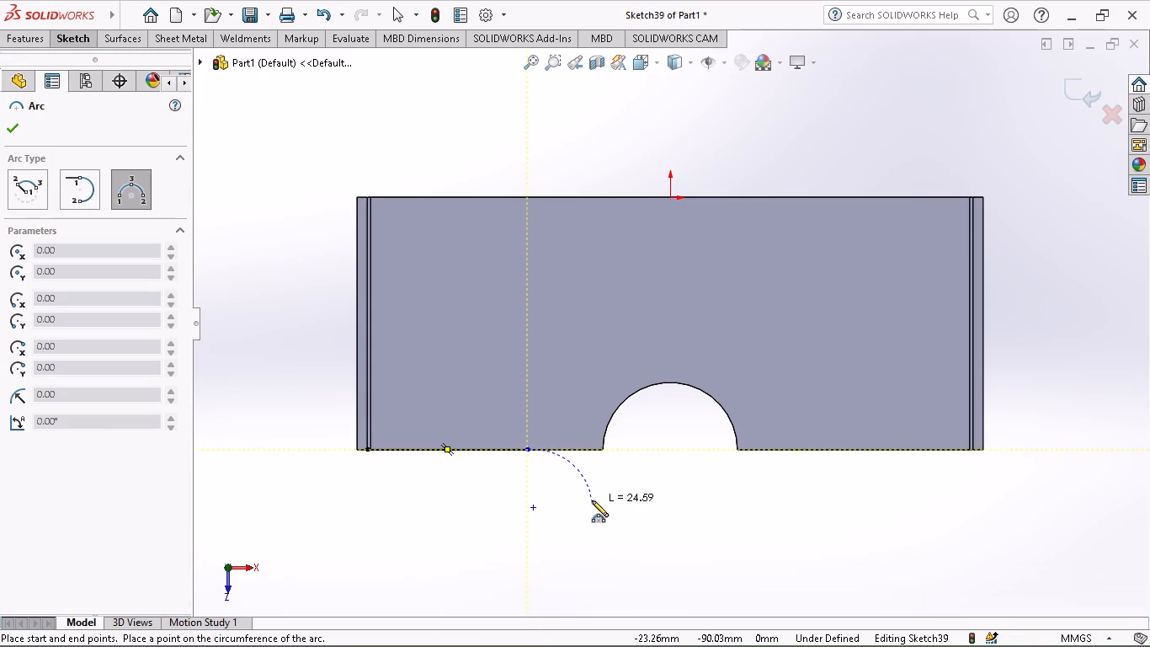
pyautogui.click(599, 487)
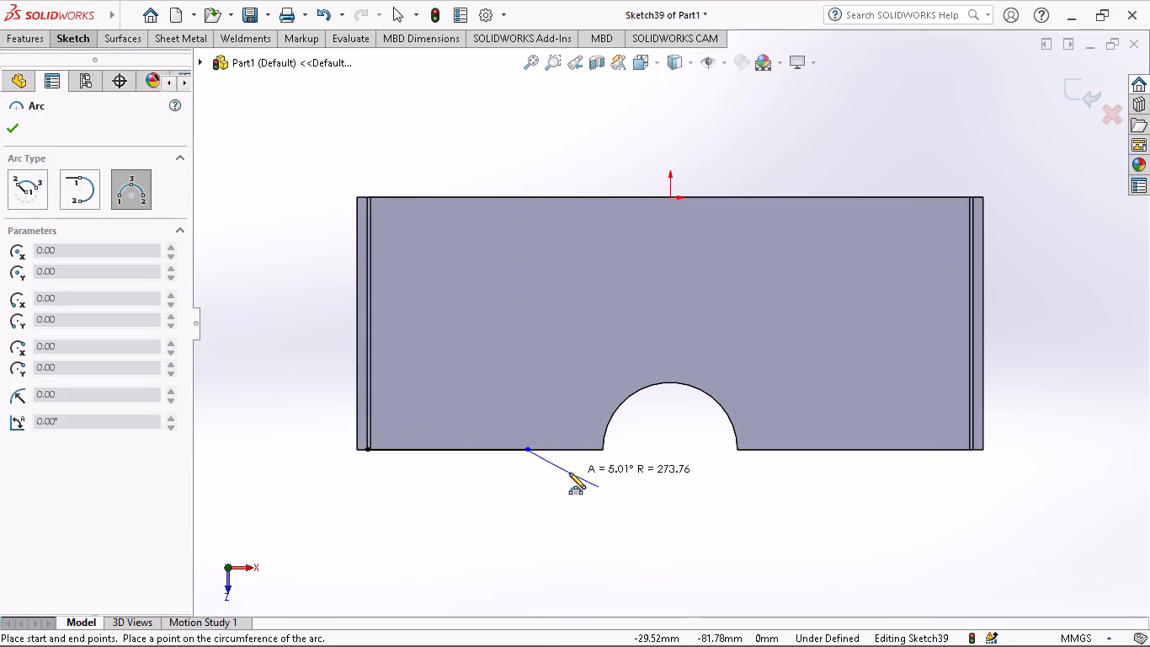
pyautogui.click(570, 468)
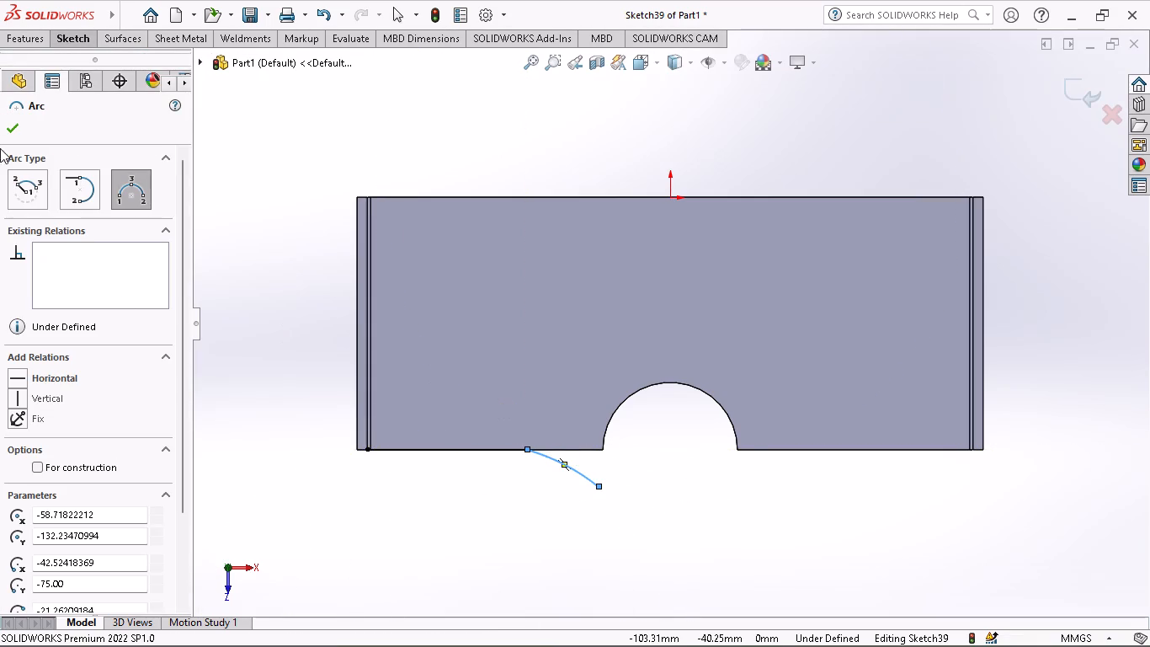
# Draw a line about 13 mm long from the arc's free end, tangent to the arc.
pyautogui.click(77, 47)
pyautogui.click(117, 61)
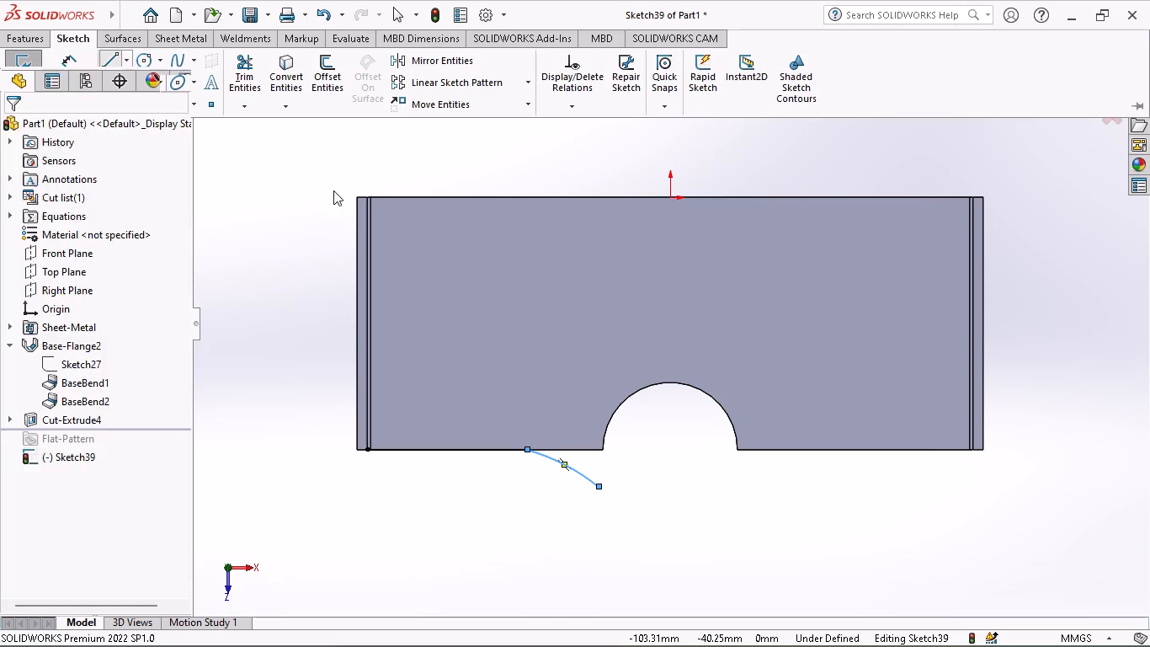
pyautogui.click(599, 484)
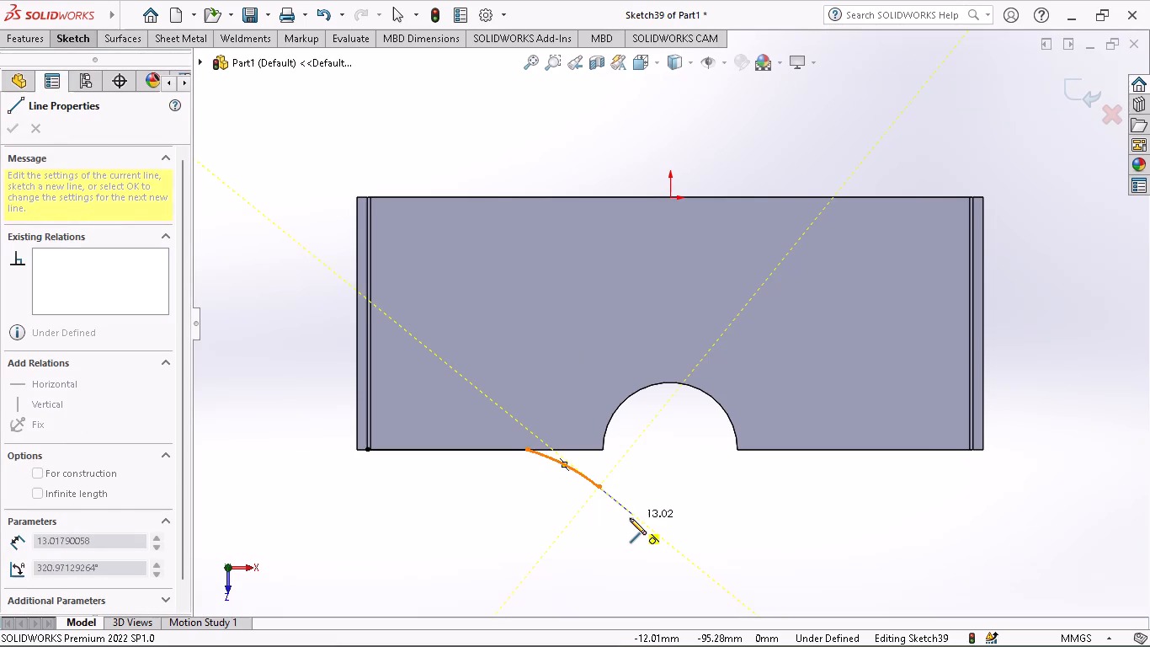
pyautogui.click(630, 518)
pyautogui.rightClick(635, 491)
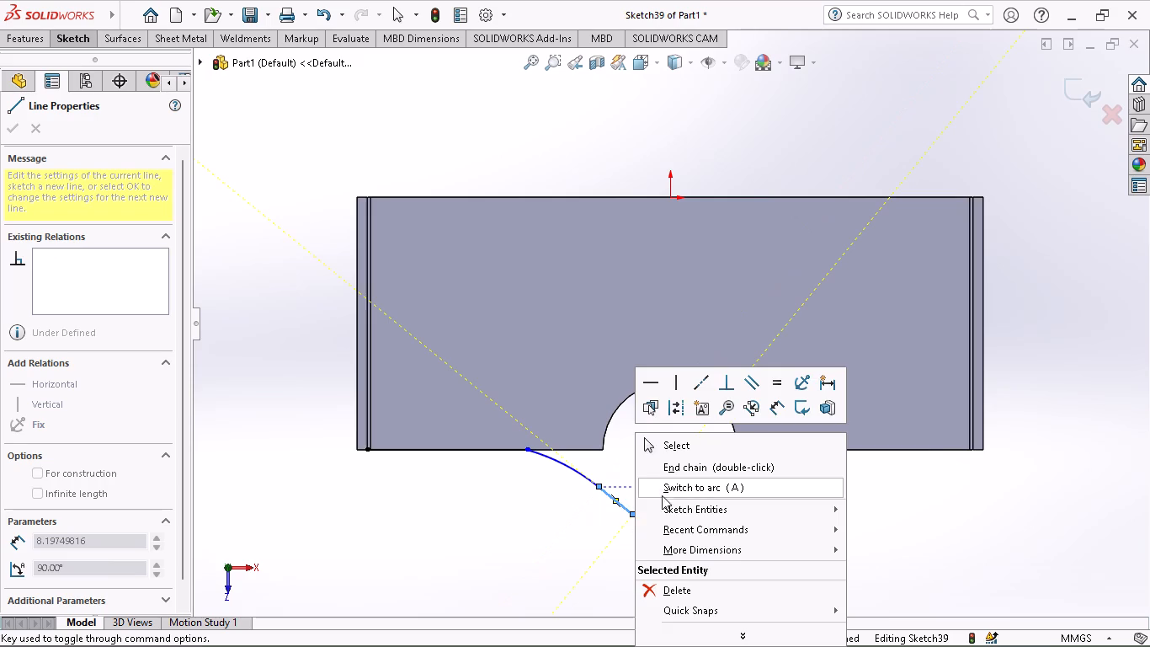
pyautogui.click(664, 444)
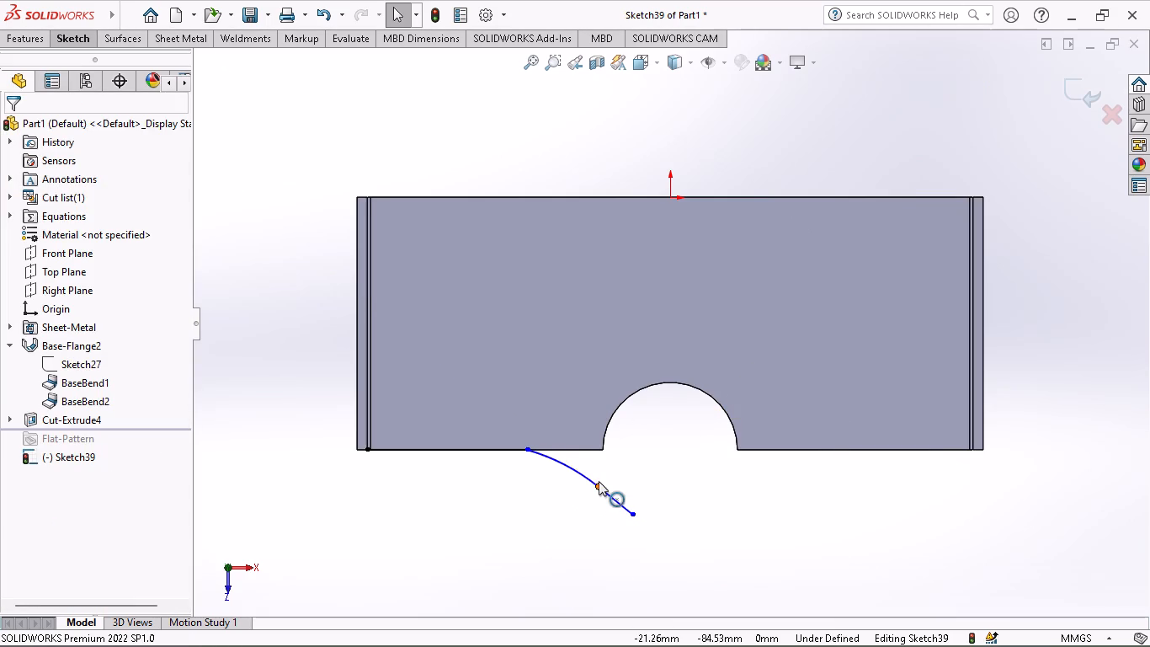
# Apply a tangent relation at the point shared by the arc and the slanted line.
pyautogui.click(599, 485)
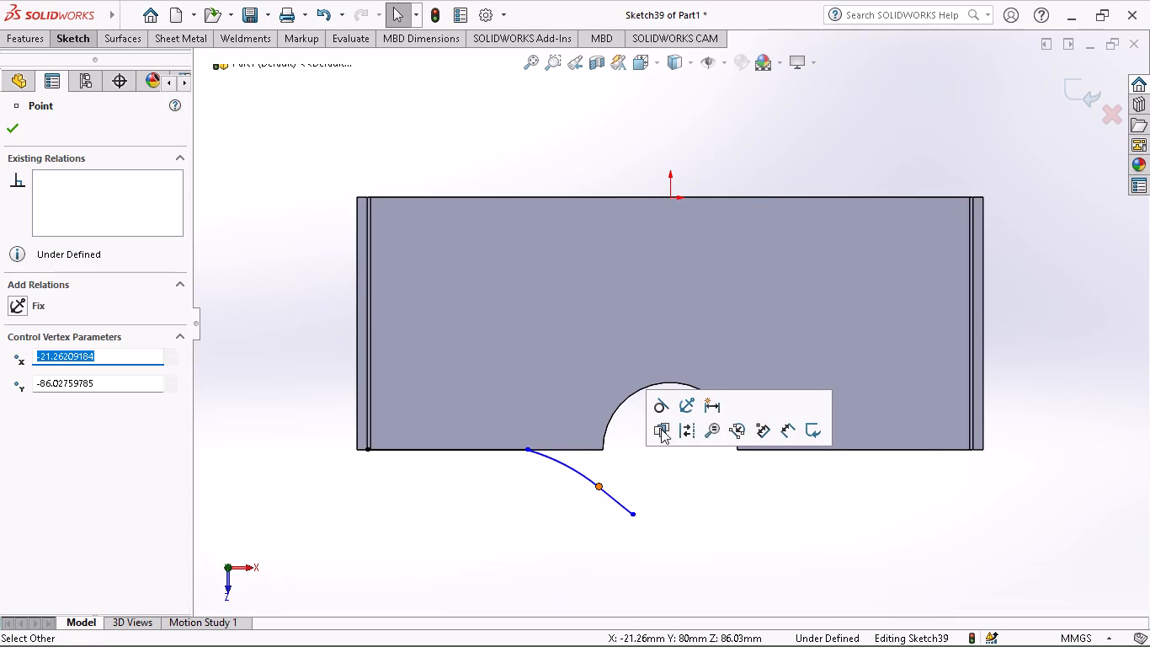
pyautogui.click(661, 404)
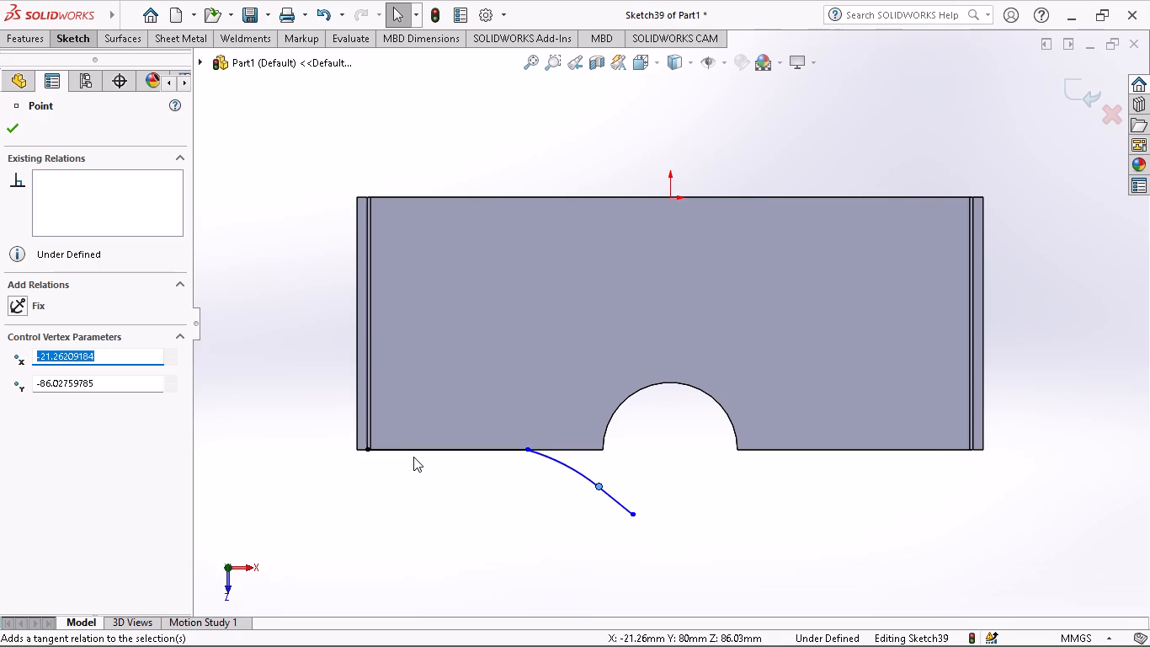
# Dimension the horizontal profile line's length and set it to 20 mm.
pyautogui.click(67, 29)
pyautogui.click(81, 69)
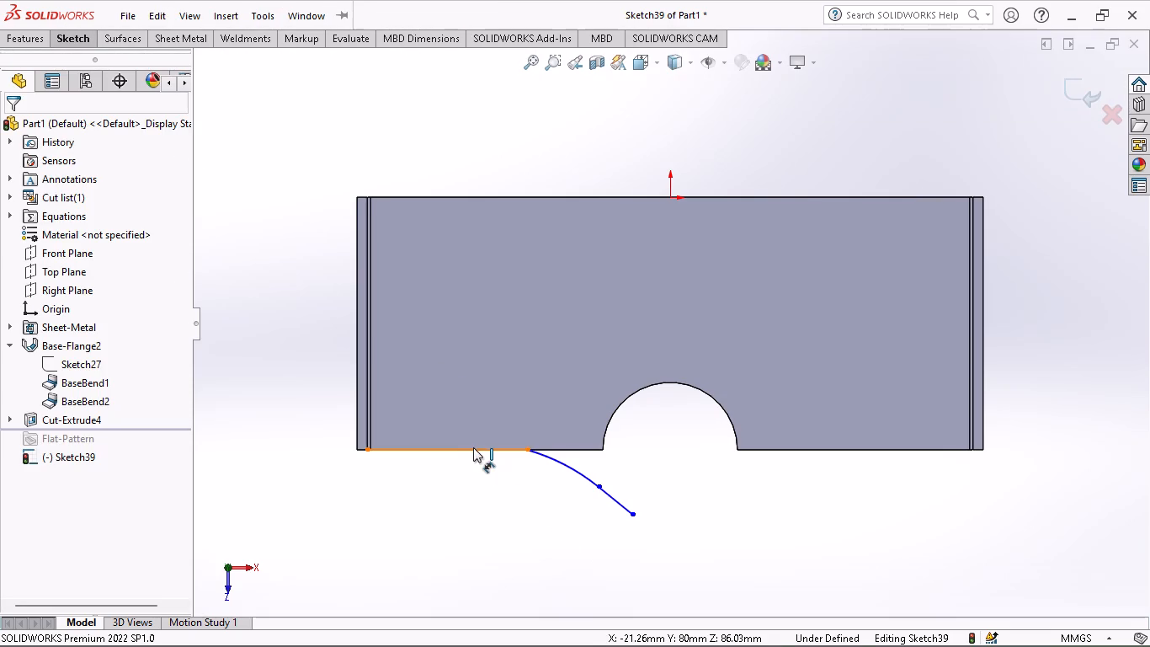
pyautogui.click(473, 447)
pyautogui.click(474, 500)
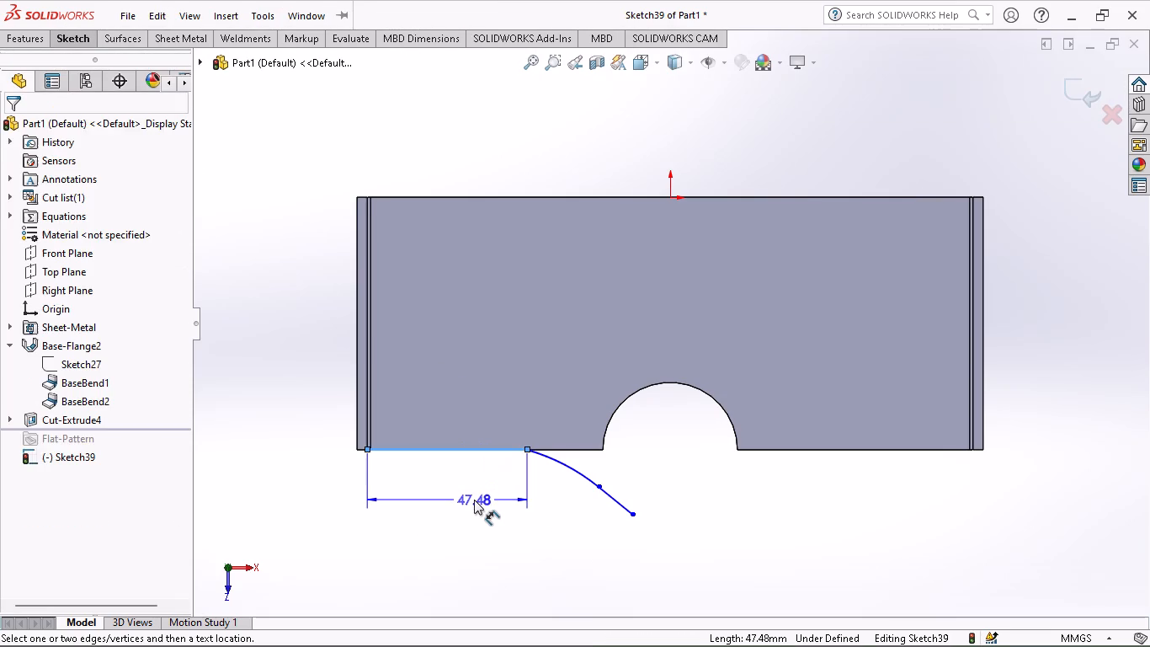
pyautogui.write('20')
pyautogui.press('Return')
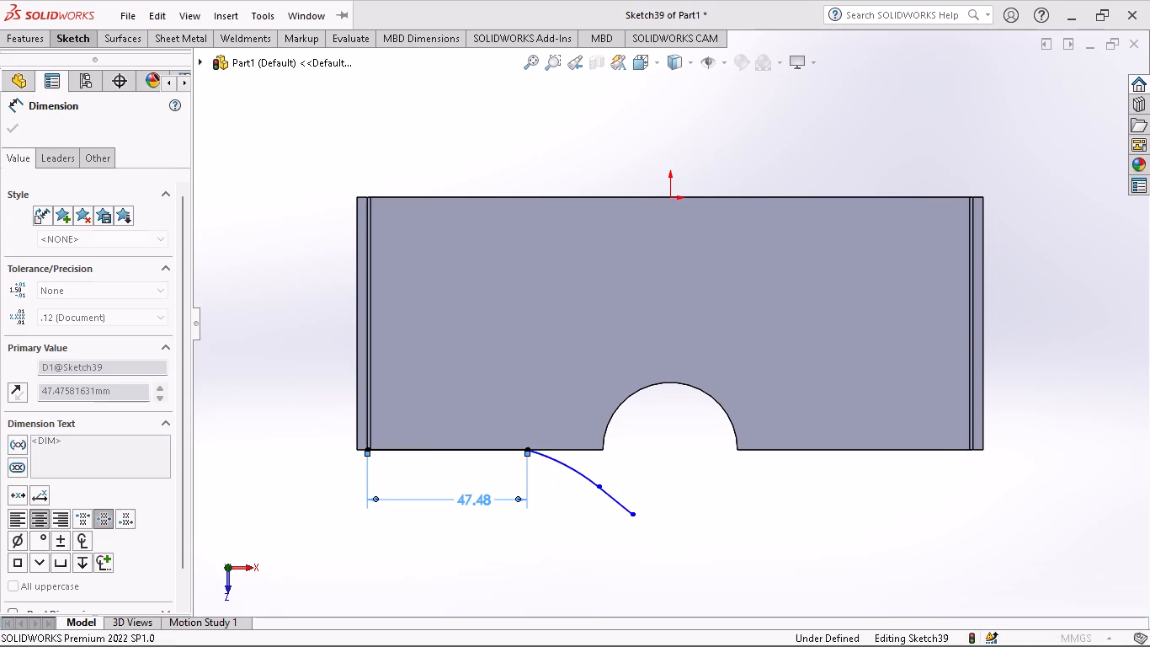
# Dimension the profile arc's radius and set it to 10 mm.
pyautogui.click(479, 468)
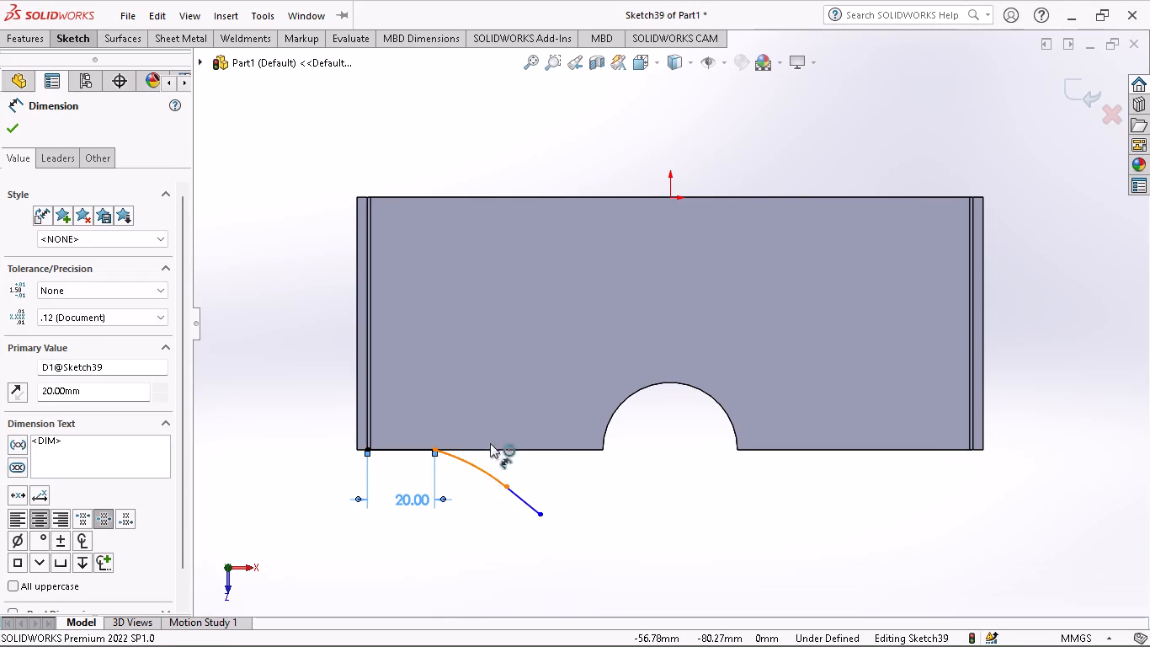
pyautogui.click(524, 435)
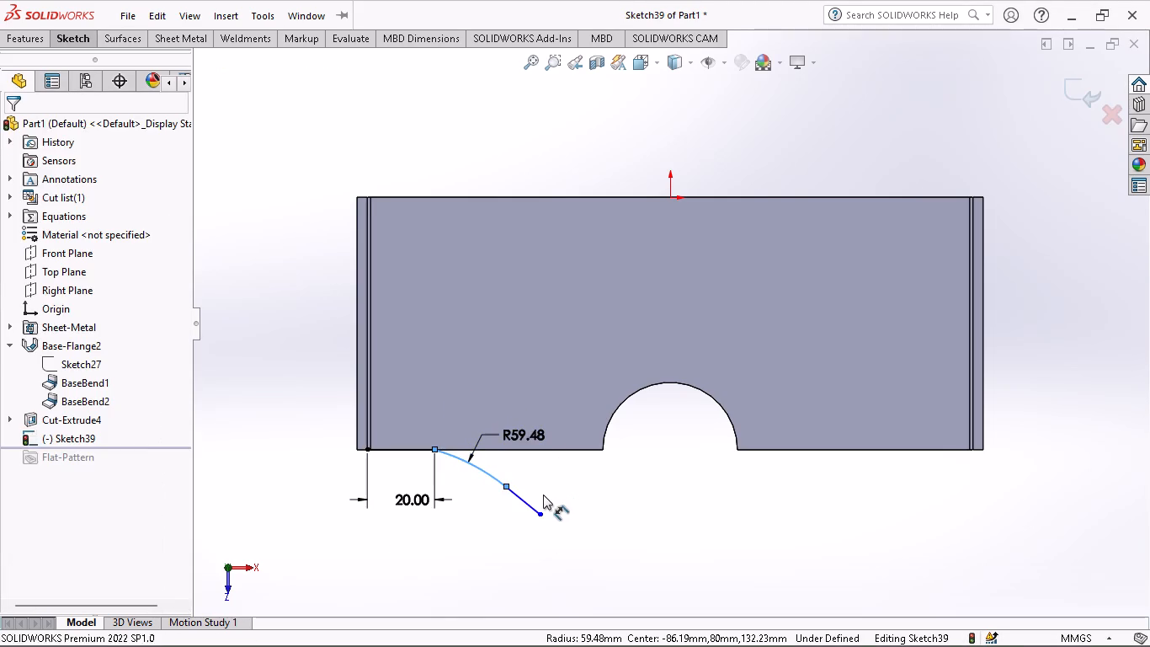
pyautogui.write('10')
pyautogui.press('Return')
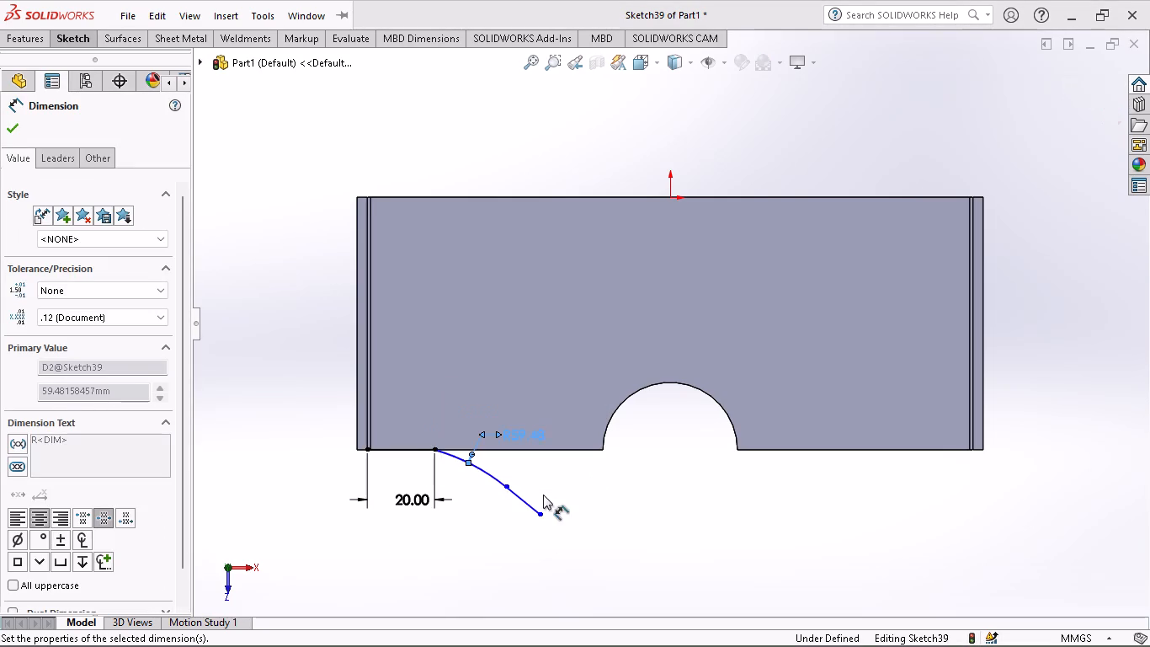
# Dimension the slanted profile line's length and set it to 6 mm.
pyautogui.click(458, 466)
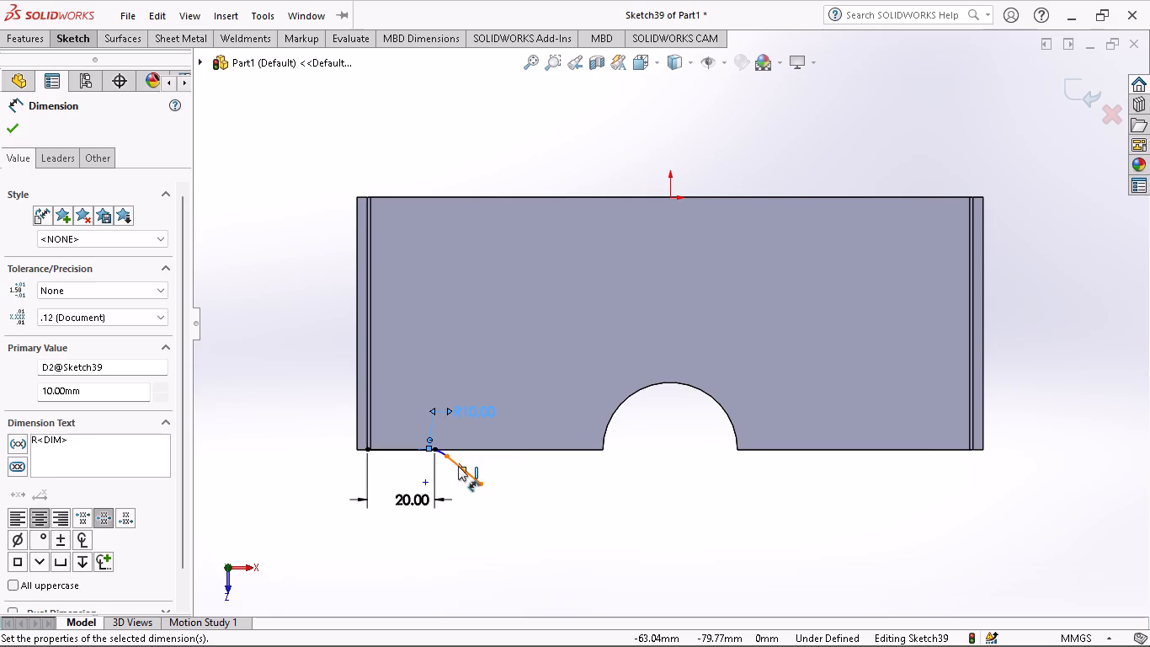
pyautogui.click(512, 434)
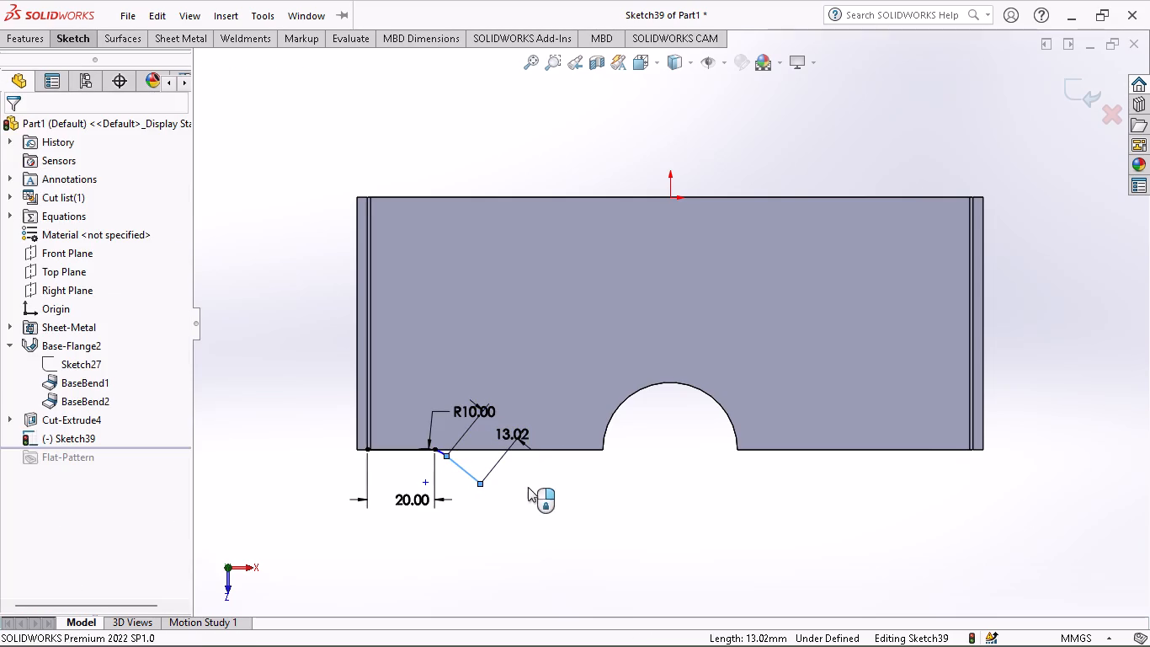
pyautogui.press('6')
pyautogui.press('Return')
pyautogui.press('Return')
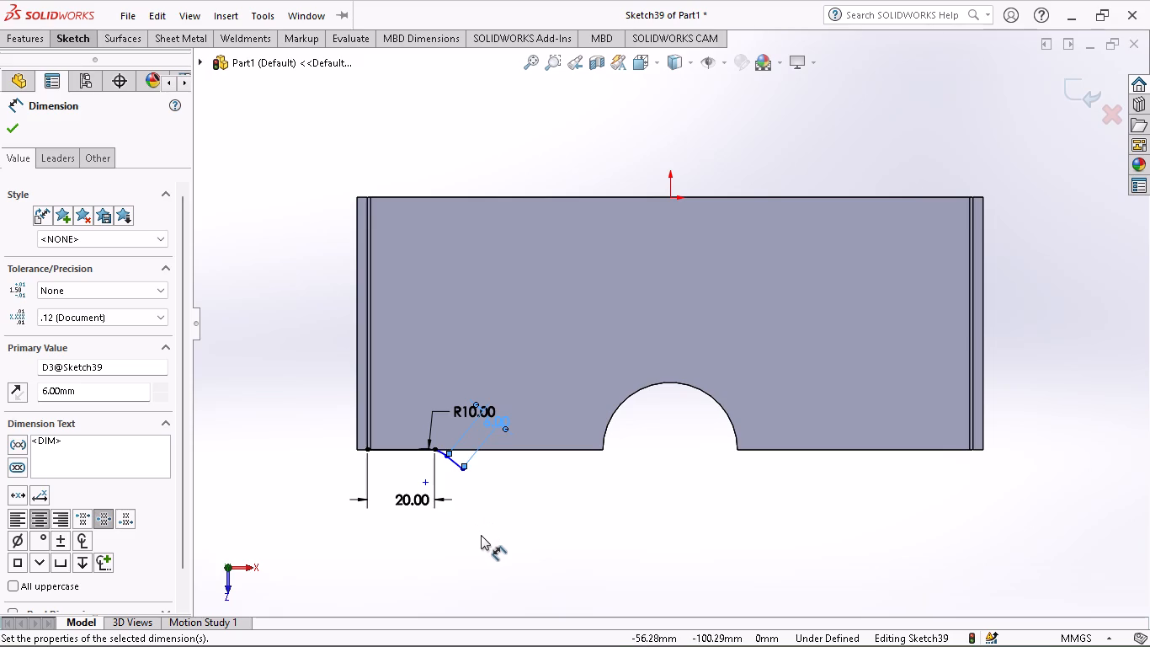
# Dimension the perpendicular distance from the slanted line's free end to the plate's front edge and set it to 10 mm.
pyautogui.click(460, 468)
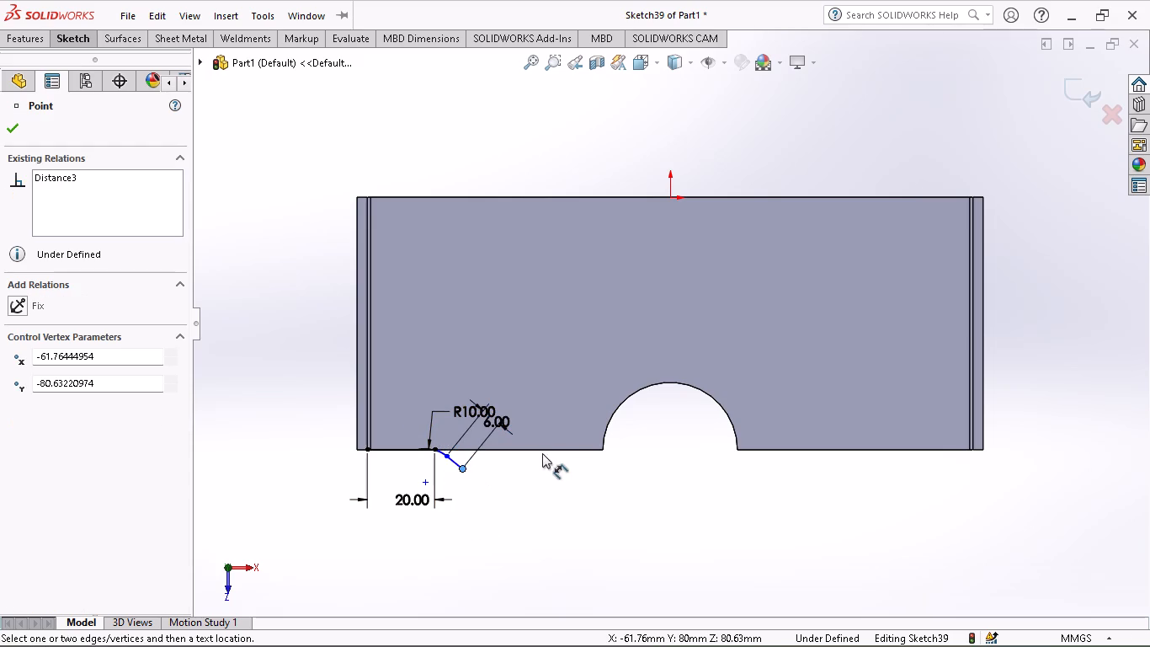
pyautogui.click(542, 452)
pyautogui.click(572, 480)
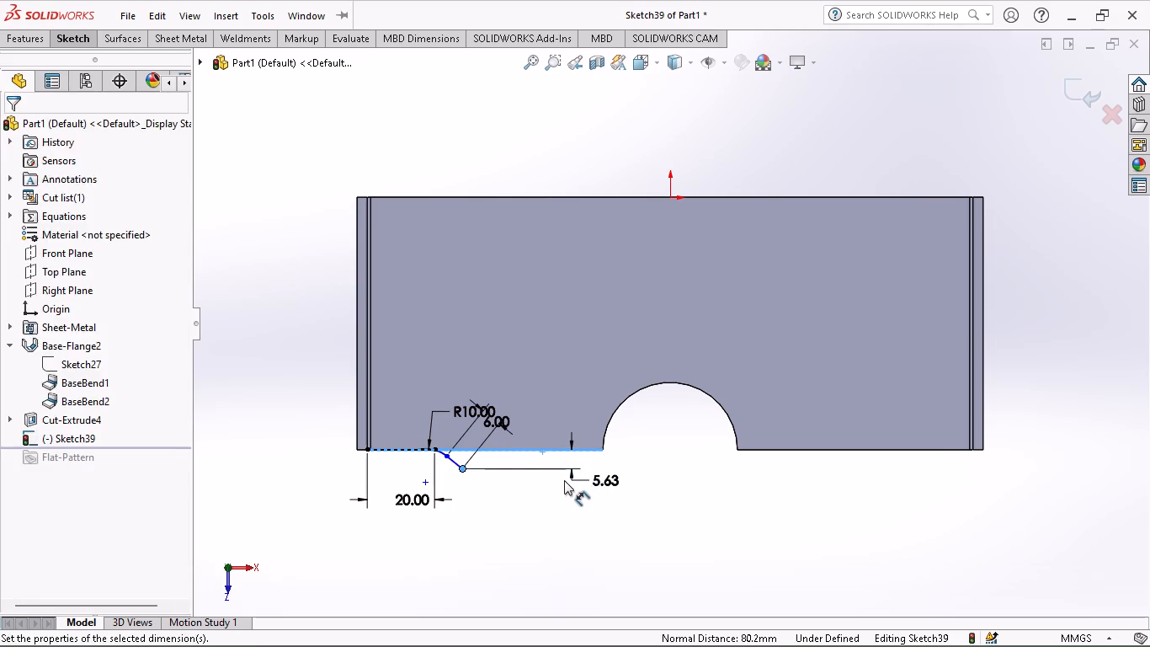
pyautogui.write('10')
pyautogui.press('Return')
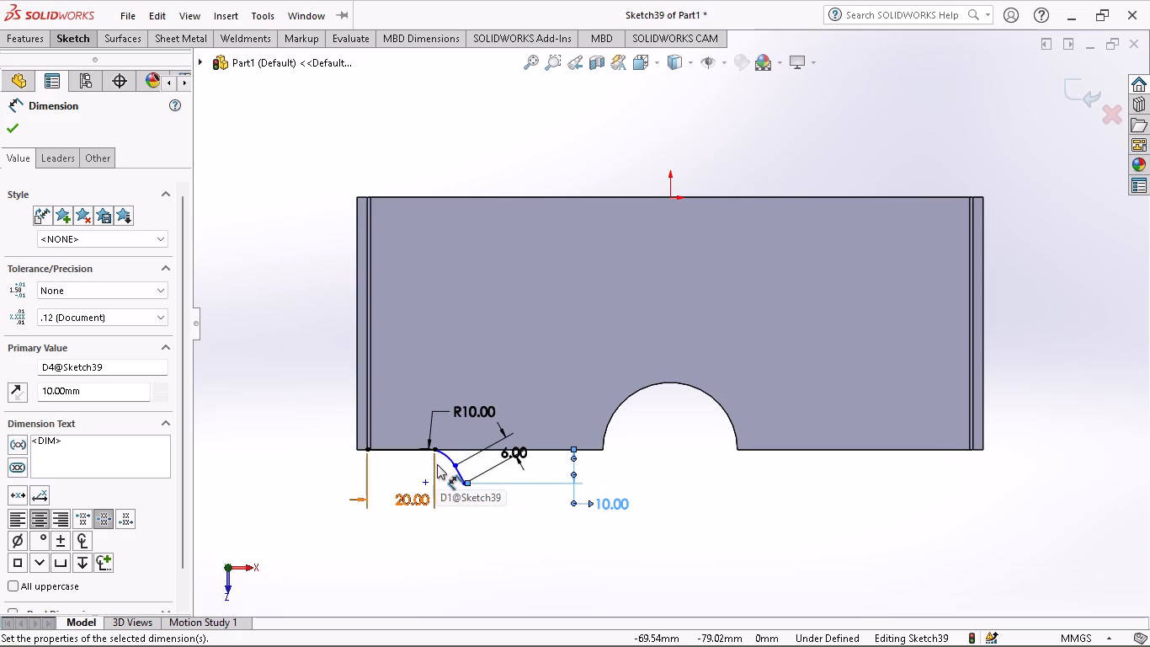
# Exit the profile sketch and create the miter flange along the side wall's front edge and the adjoining base edge up to the cutout, keeping the default settings.
pyautogui.moveTo(513, 510); pyautogui.dragTo(503, 431, button='middle')
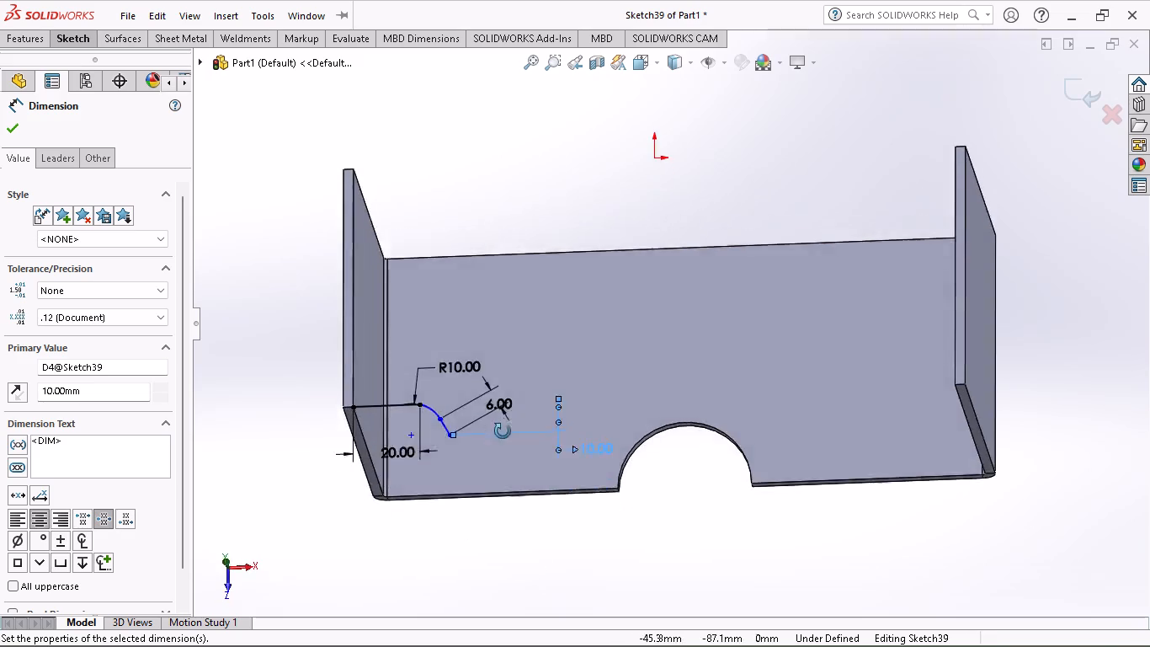
pyautogui.moveTo(503, 431); pyautogui.dragTo(497, 313, button='middle')
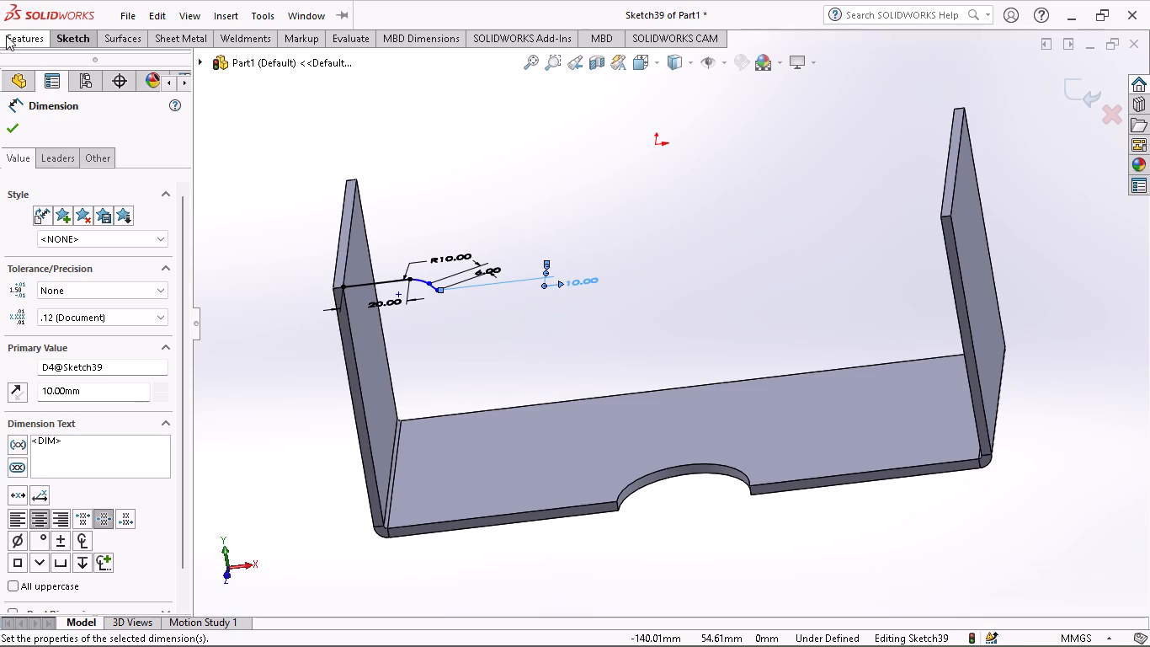
pyautogui.click(1071, 83)
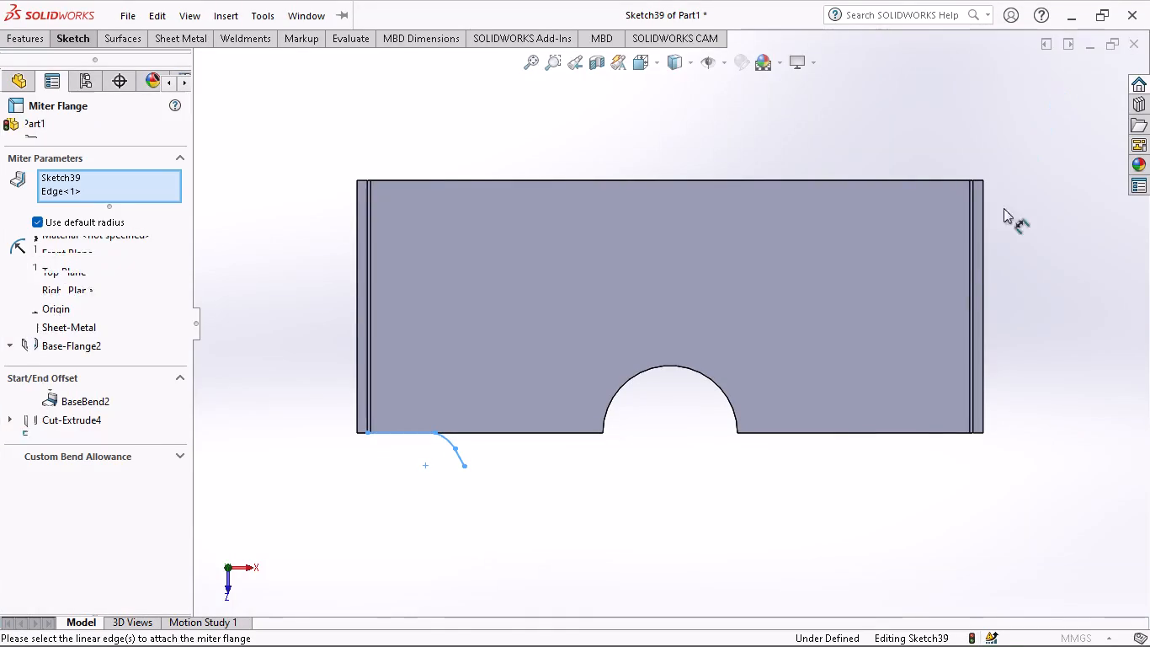
pyautogui.moveTo(465, 472); pyautogui.dragTo(427, 319, button='middle')
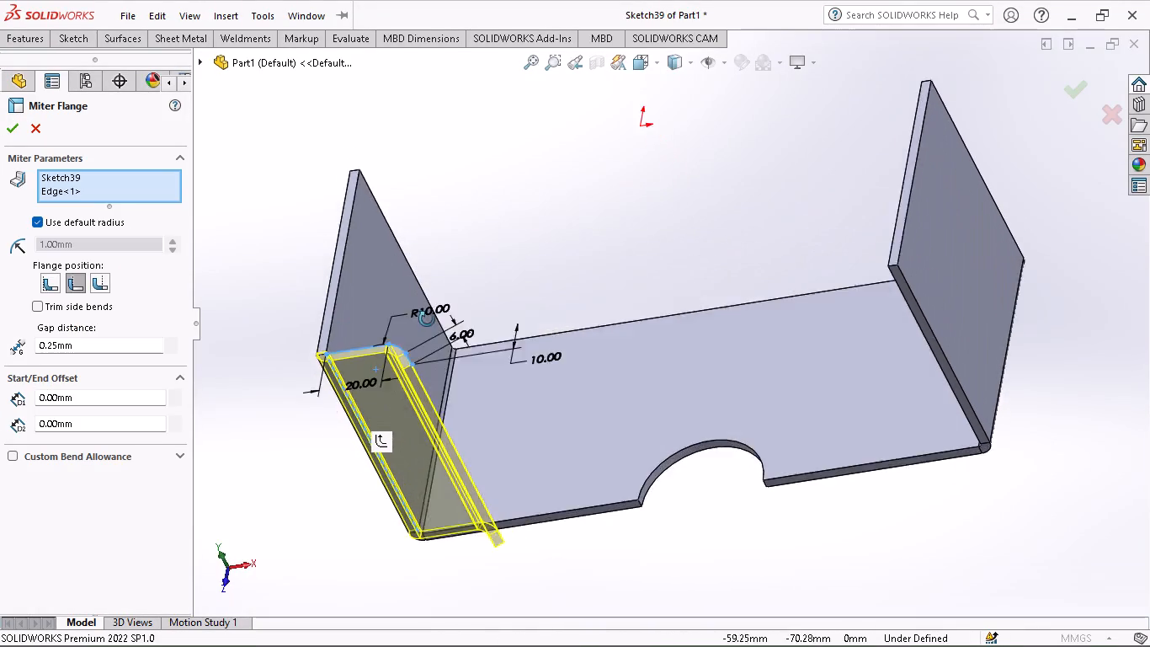
pyautogui.moveTo(427, 319); pyautogui.dragTo(455, 333, button='middle')
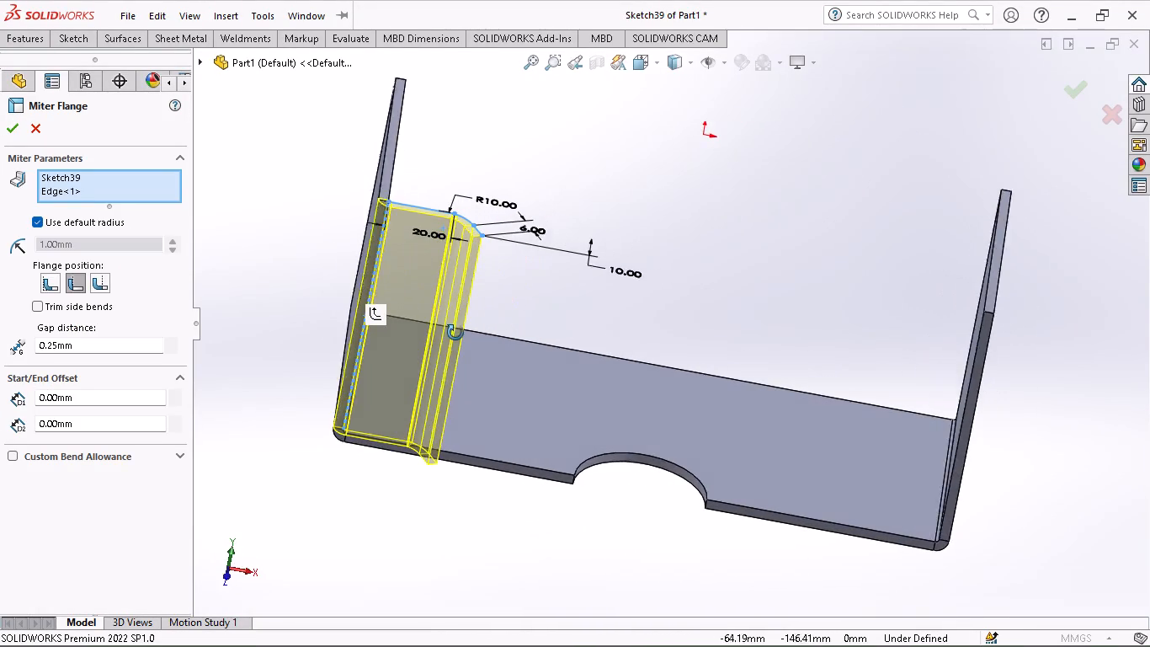
pyautogui.moveTo(455, 333); pyautogui.dragTo(448, 329, button='middle')
pyautogui.click(488, 459)
pyautogui.moveTo(597, 423); pyautogui.dragTo(555, 406, button='middle')
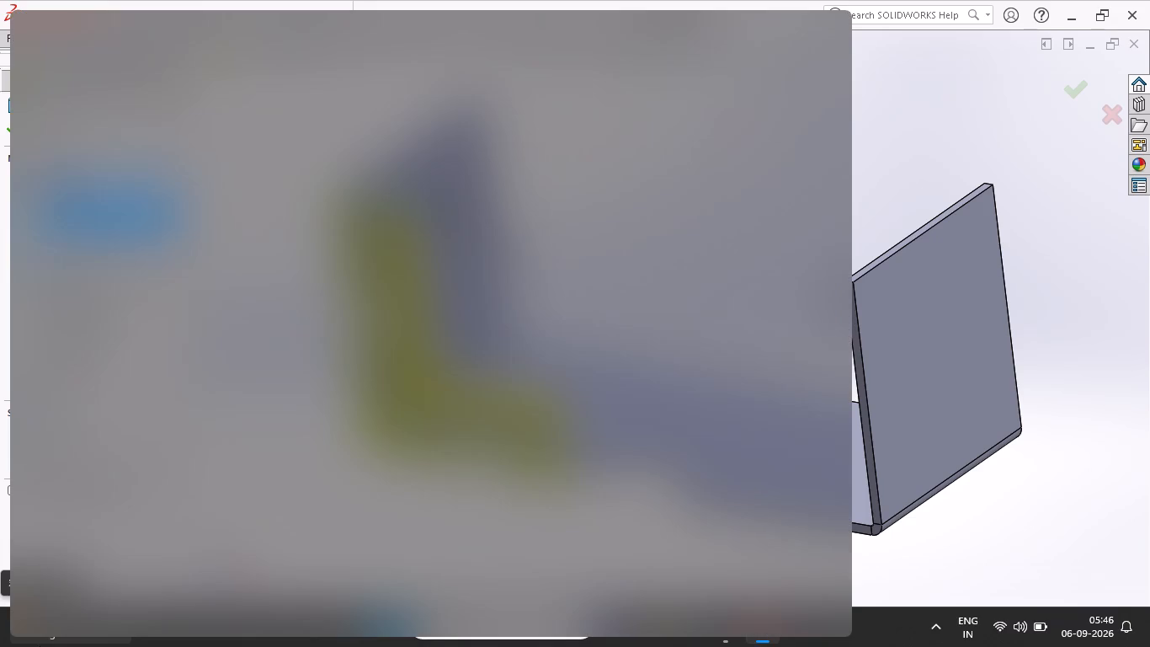
pyautogui.click(1041, 495)
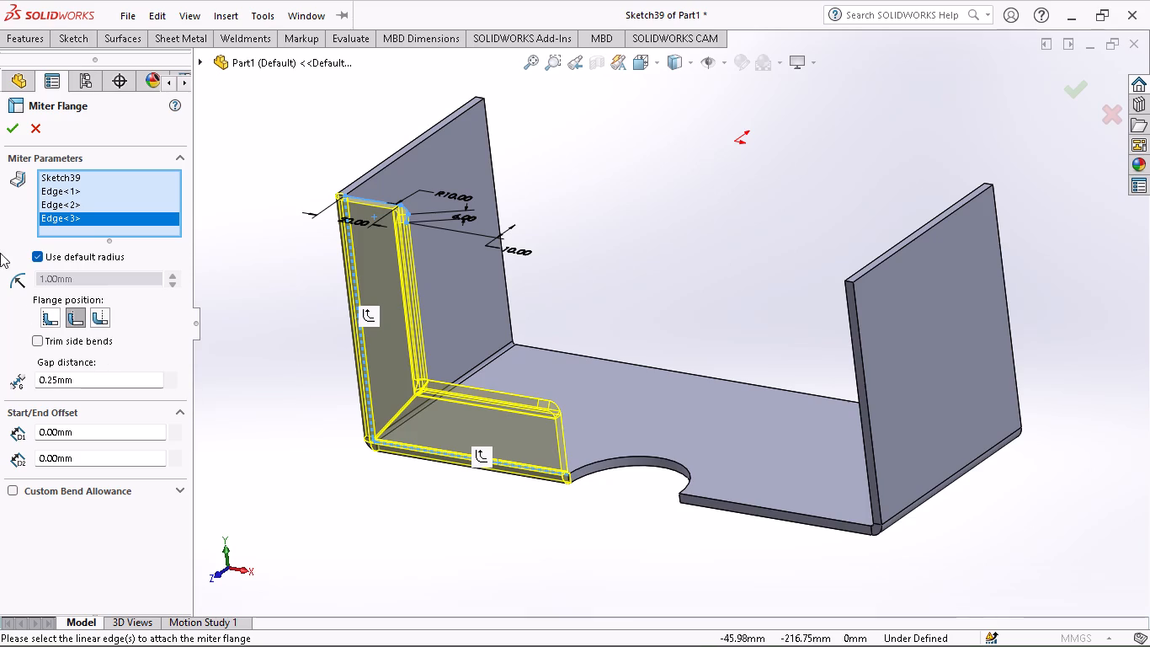
pyautogui.click(8, 130)
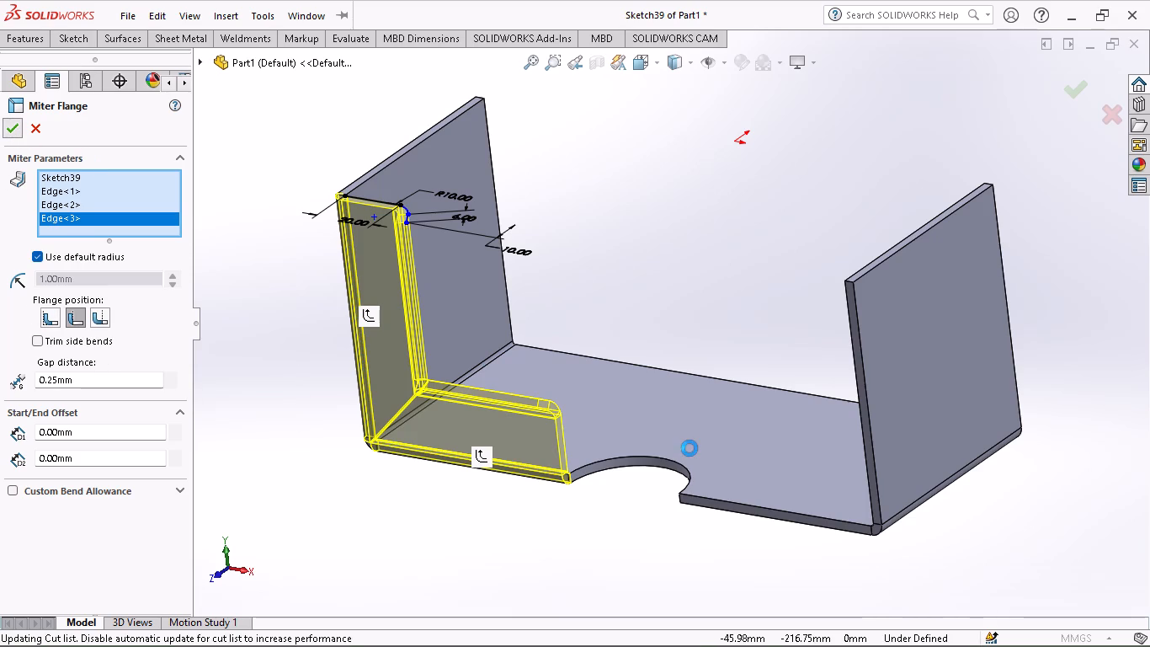
# Examine the new miter flange from several angles, including its mitered corner and the underside near the semicircular cutout.
pyautogui.moveTo(689, 448); pyautogui.dragTo(533, 507, button='middle')
pyautogui.moveTo(540, 400); pyautogui.dragTo(651, 417, button='middle')
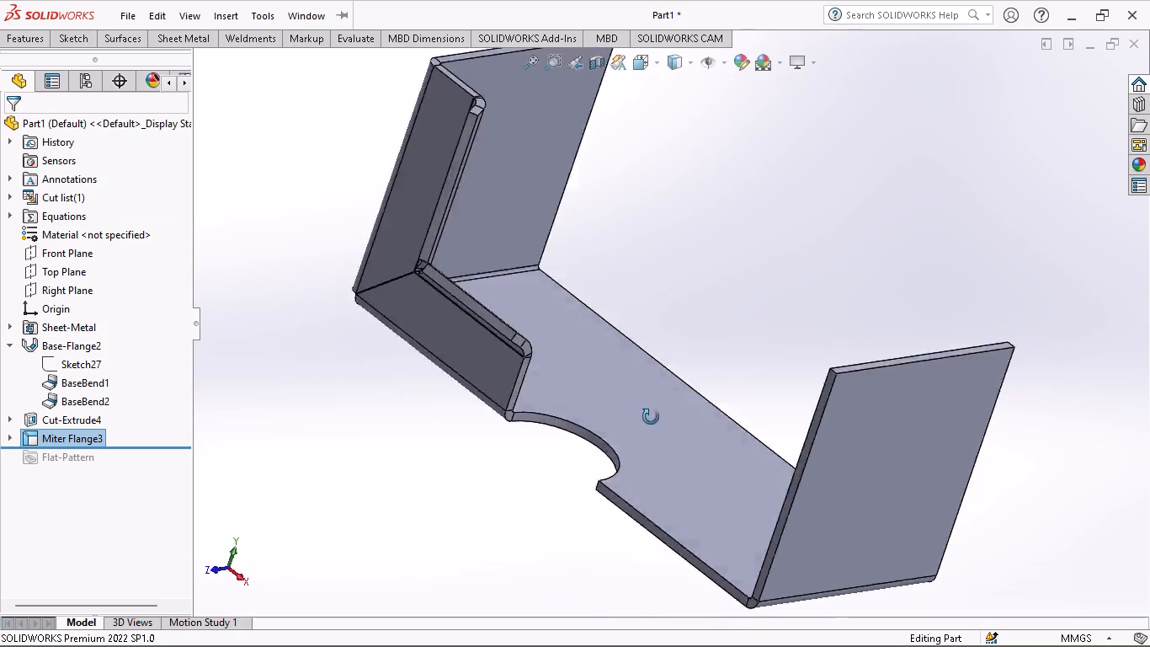
pyautogui.moveTo(651, 417); pyautogui.dragTo(683, 364, button='middle')
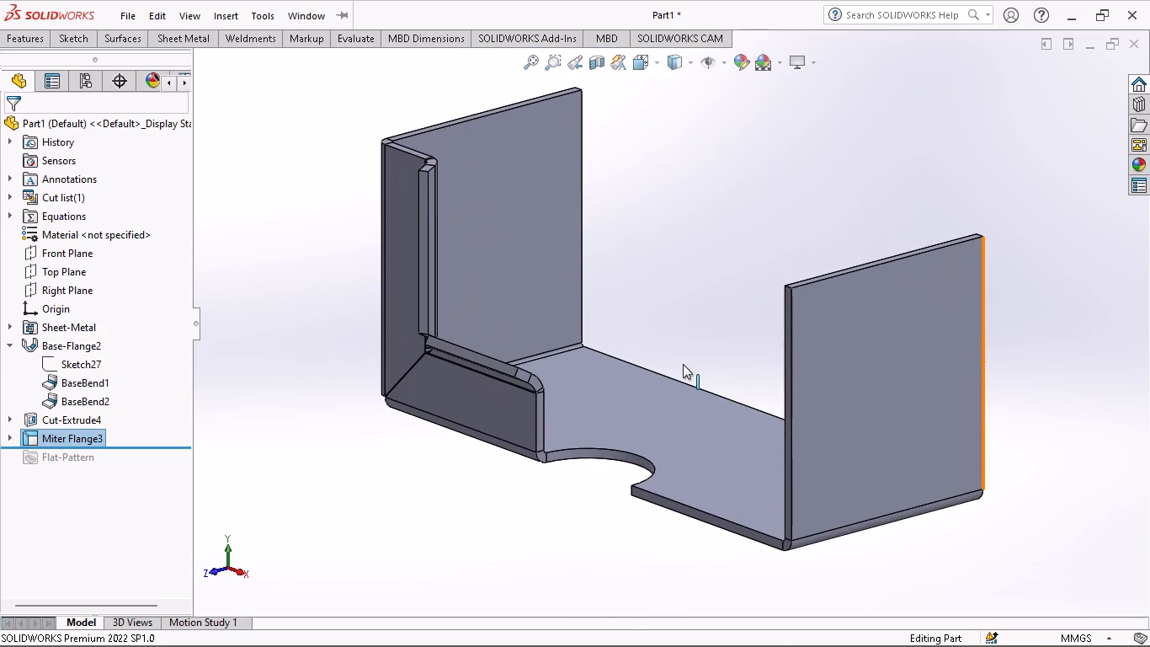
pyautogui.moveTo(683, 364); pyautogui.dragTo(860, 217, button='middle')
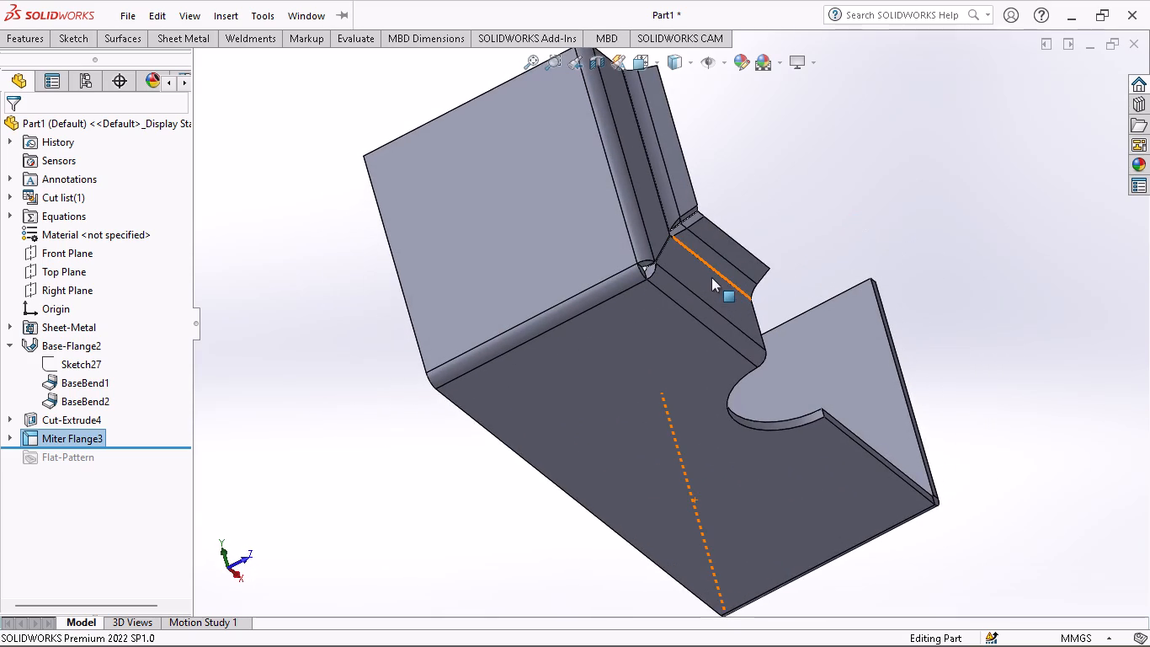
pyautogui.moveTo(715, 240); pyautogui.dragTo(715, 208, button='middle')
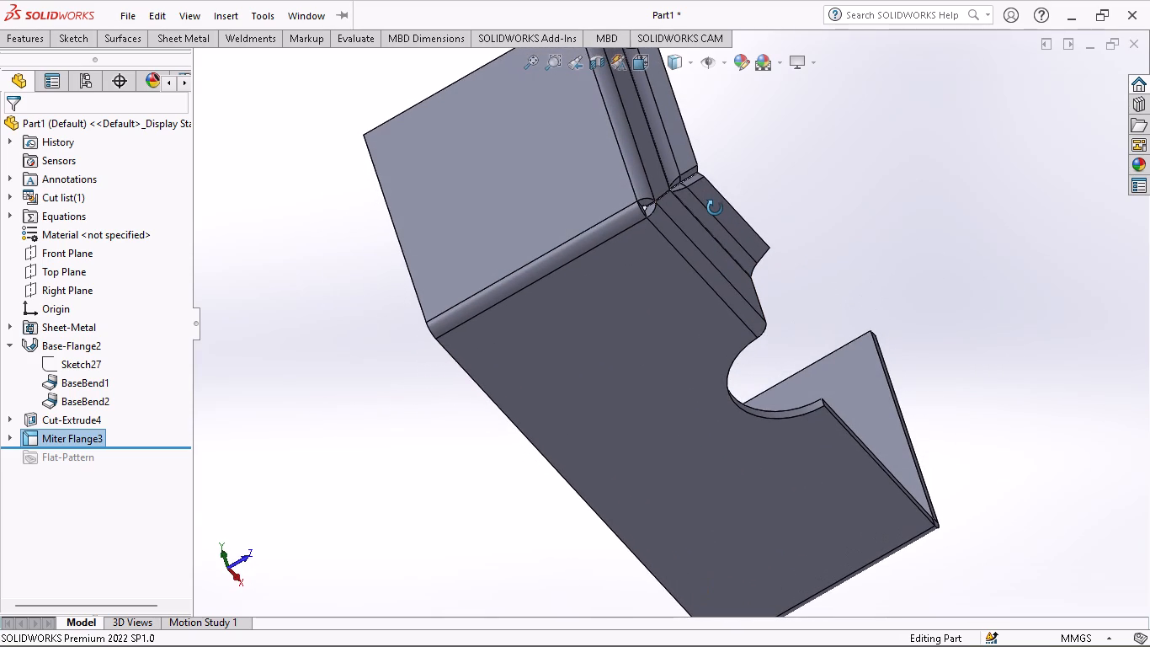
pyautogui.moveTo(715, 208); pyautogui.dragTo(556, 365, button='middle')
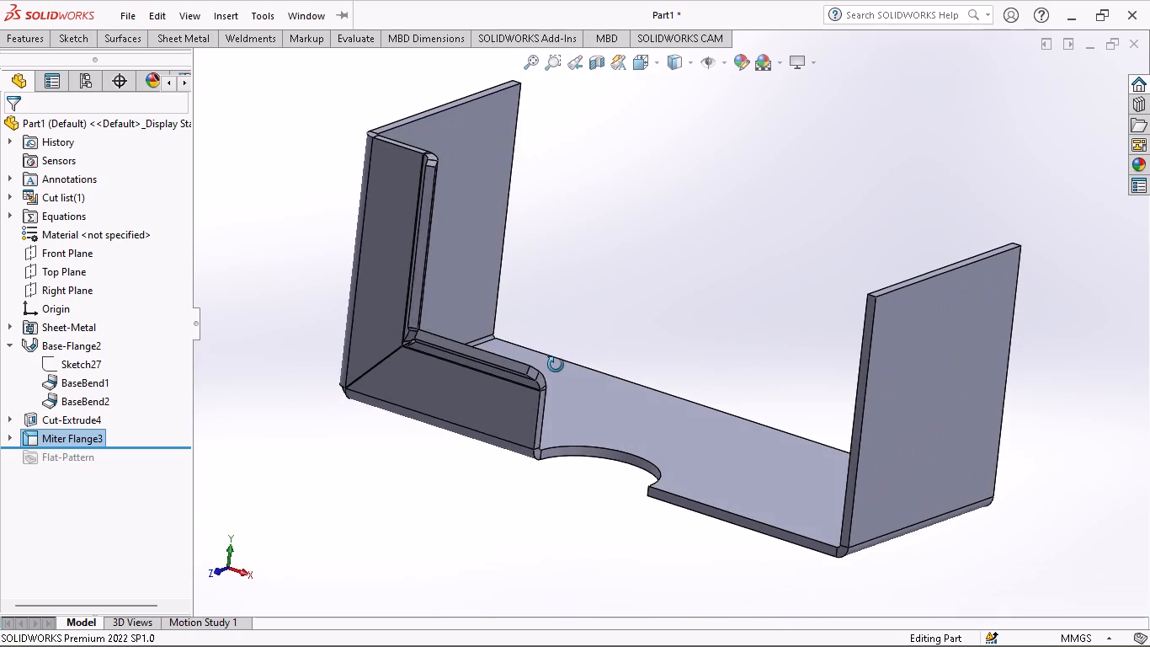
pyautogui.moveTo(556, 365); pyautogui.dragTo(507, 383, button='middle')
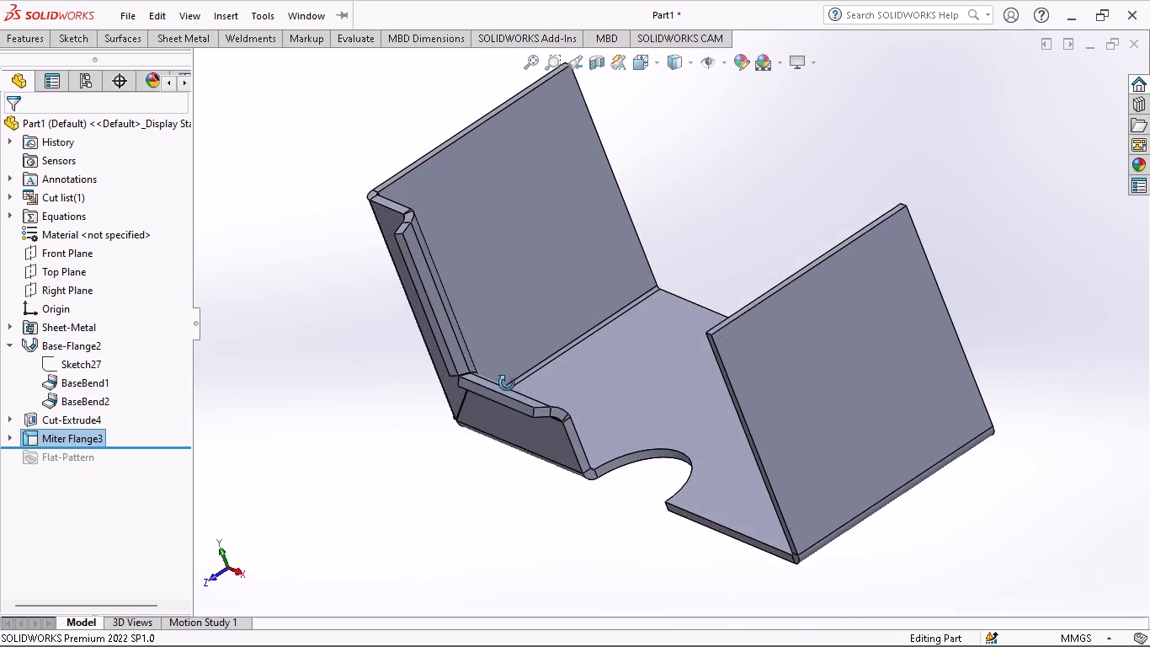
pyautogui.moveTo(507, 383); pyautogui.dragTo(507, 398, button='middle')
pyautogui.middleClick(508, 398)
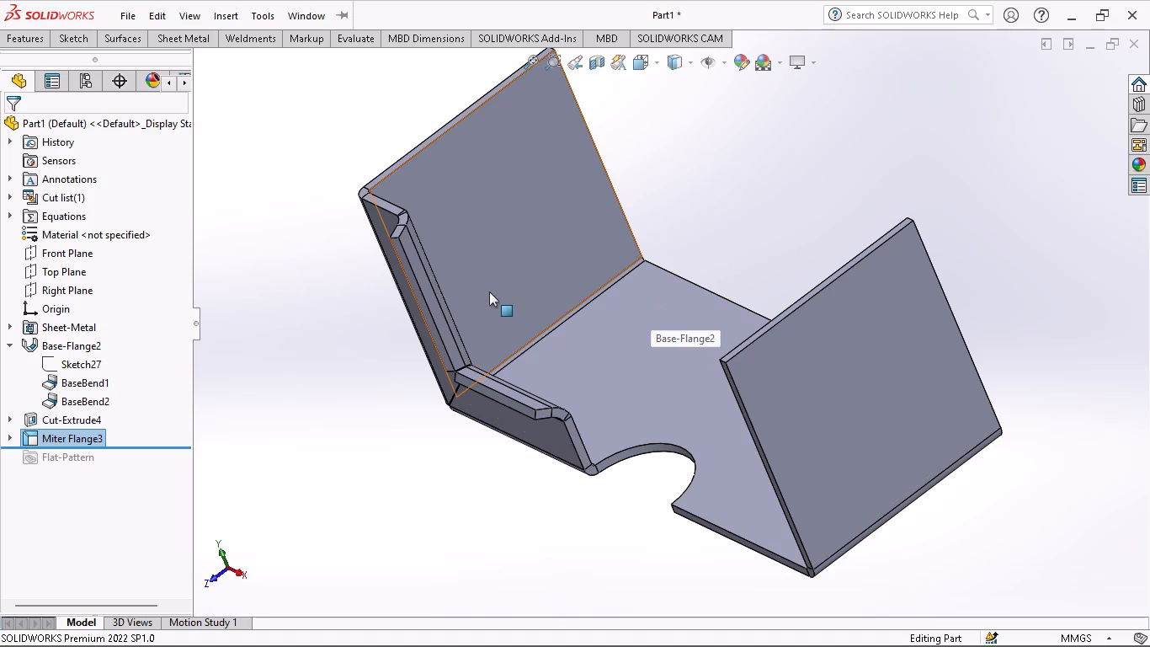
pyautogui.moveTo(490, 291); pyautogui.dragTo(527, 247, button='middle')
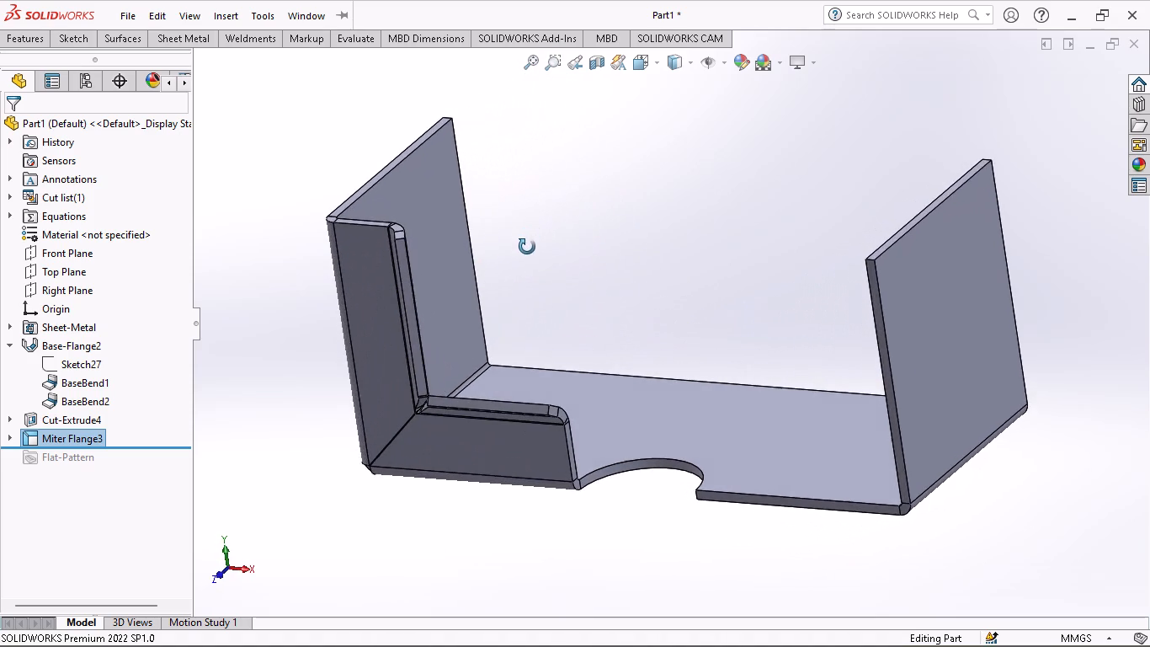
pyautogui.moveTo(527, 247); pyautogui.dragTo(452, 290, button='middle')
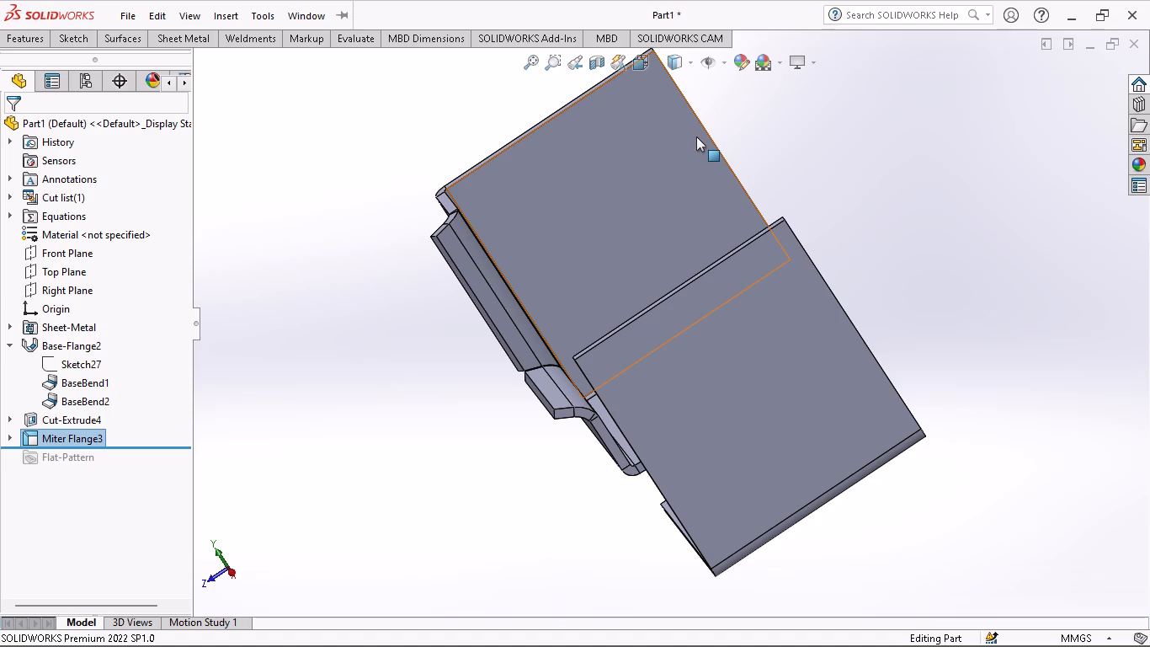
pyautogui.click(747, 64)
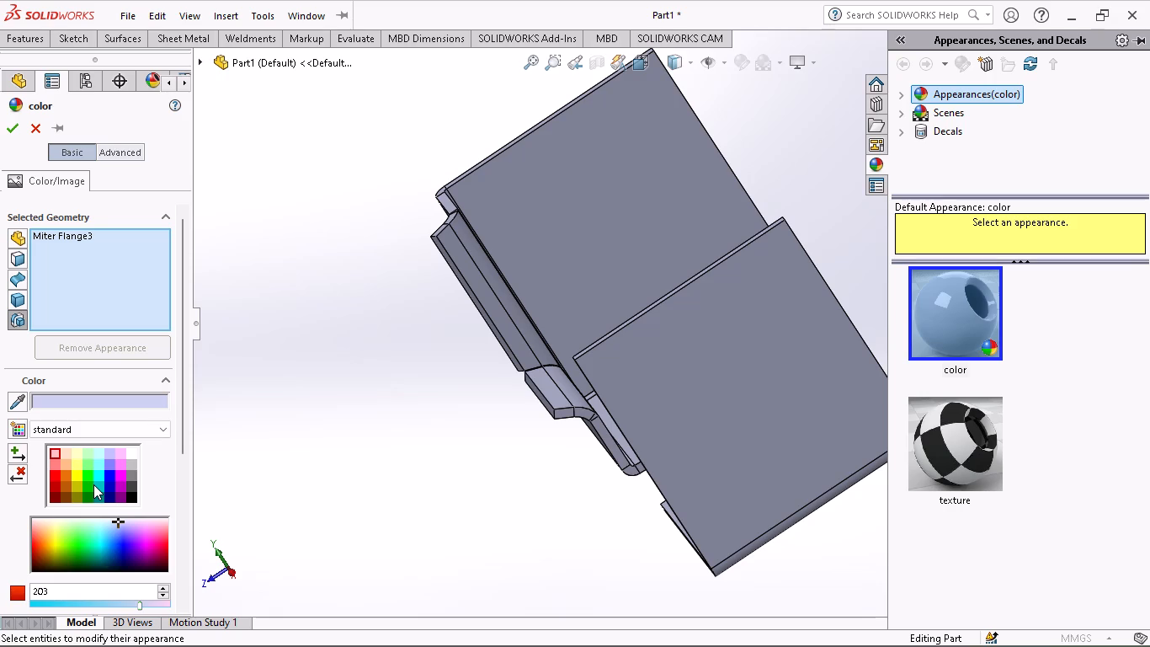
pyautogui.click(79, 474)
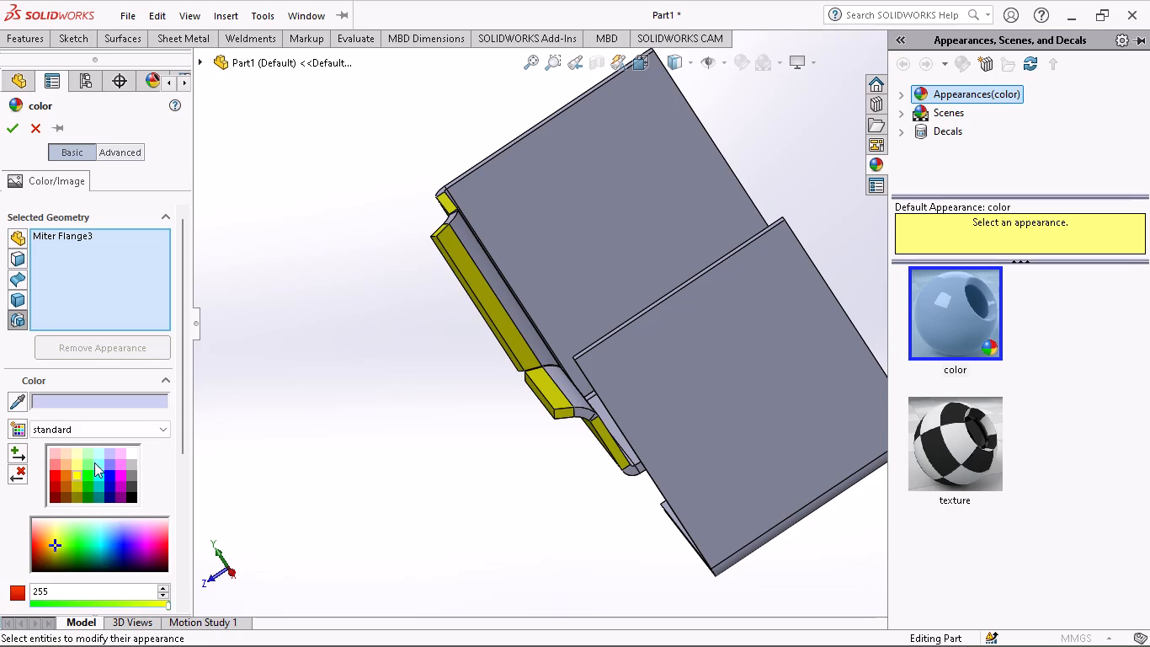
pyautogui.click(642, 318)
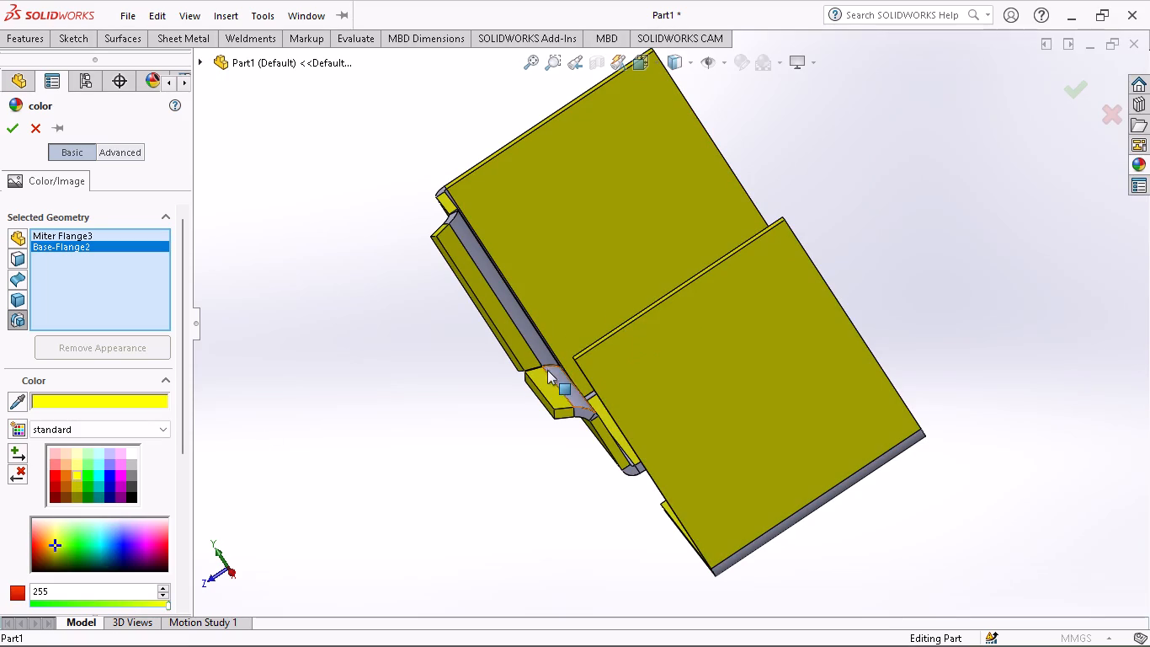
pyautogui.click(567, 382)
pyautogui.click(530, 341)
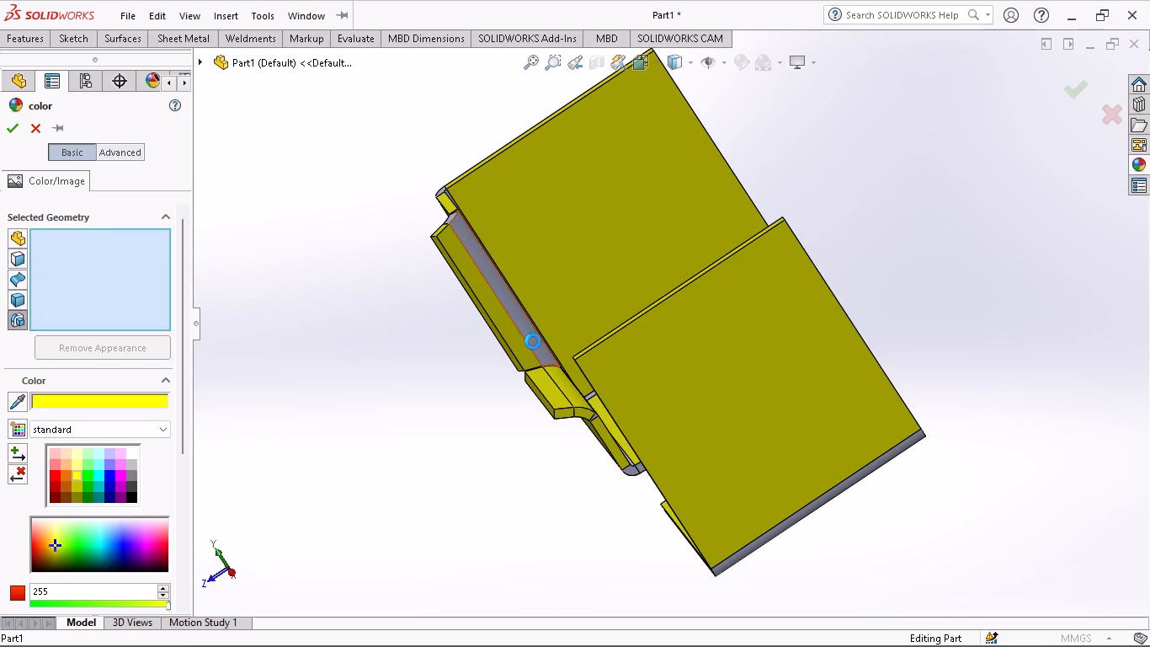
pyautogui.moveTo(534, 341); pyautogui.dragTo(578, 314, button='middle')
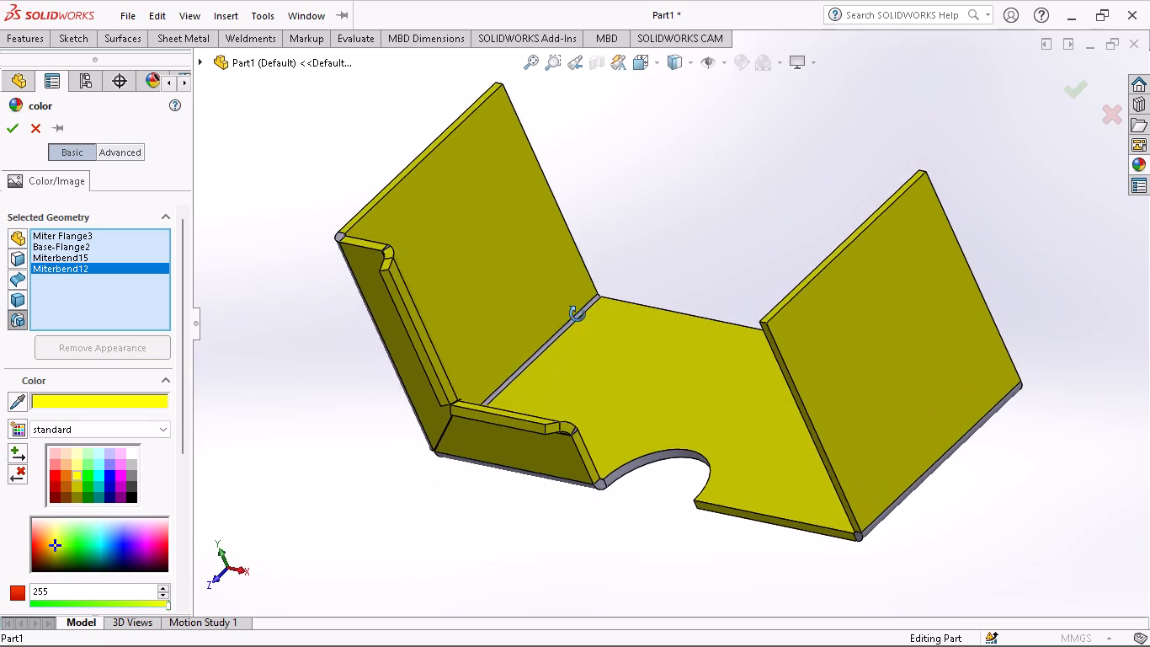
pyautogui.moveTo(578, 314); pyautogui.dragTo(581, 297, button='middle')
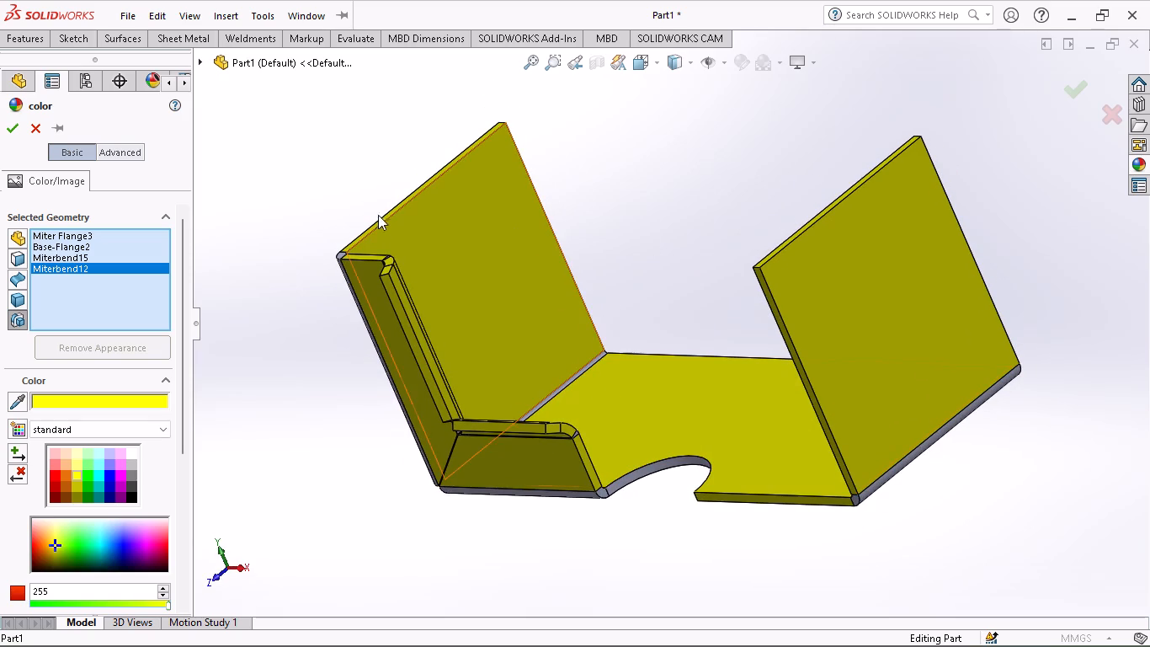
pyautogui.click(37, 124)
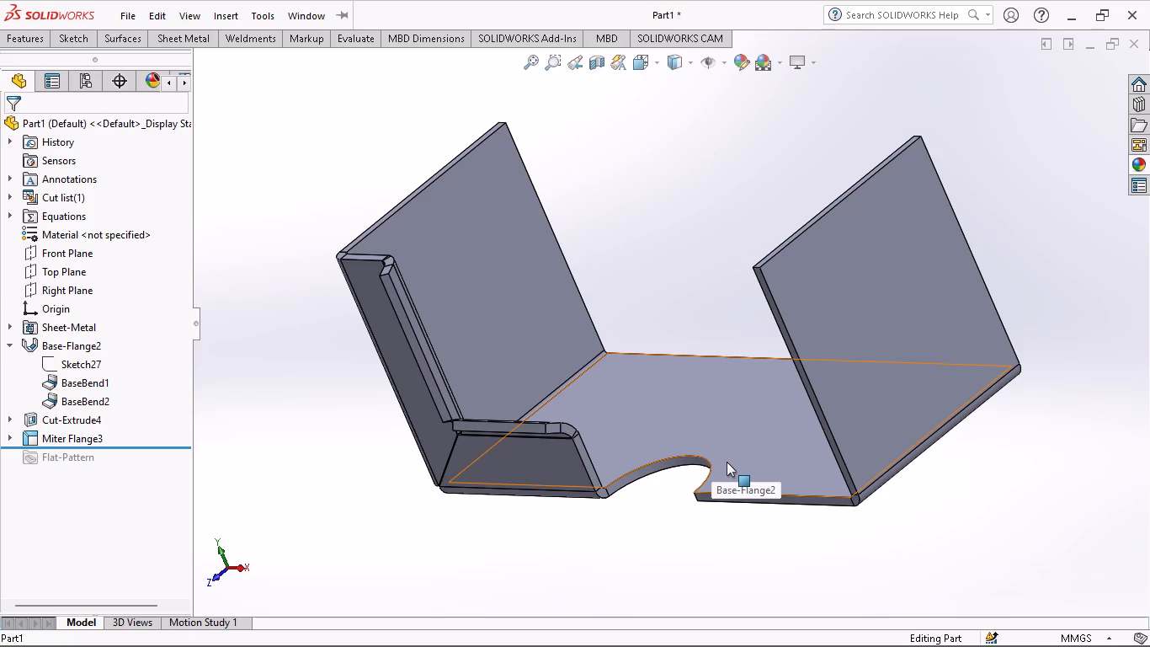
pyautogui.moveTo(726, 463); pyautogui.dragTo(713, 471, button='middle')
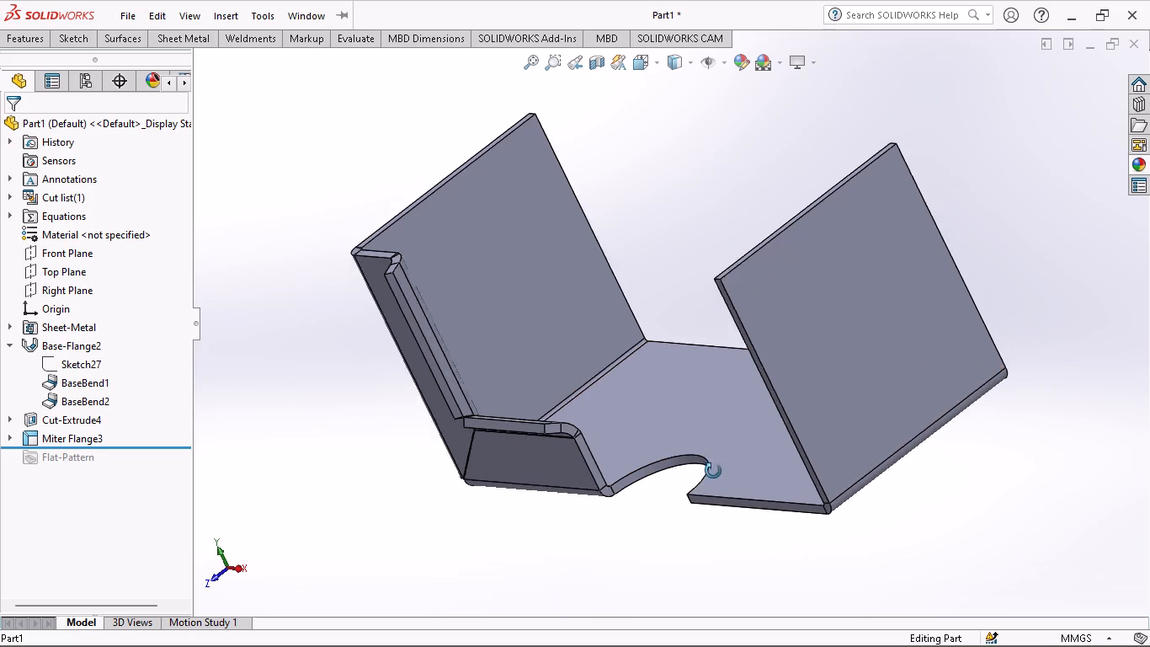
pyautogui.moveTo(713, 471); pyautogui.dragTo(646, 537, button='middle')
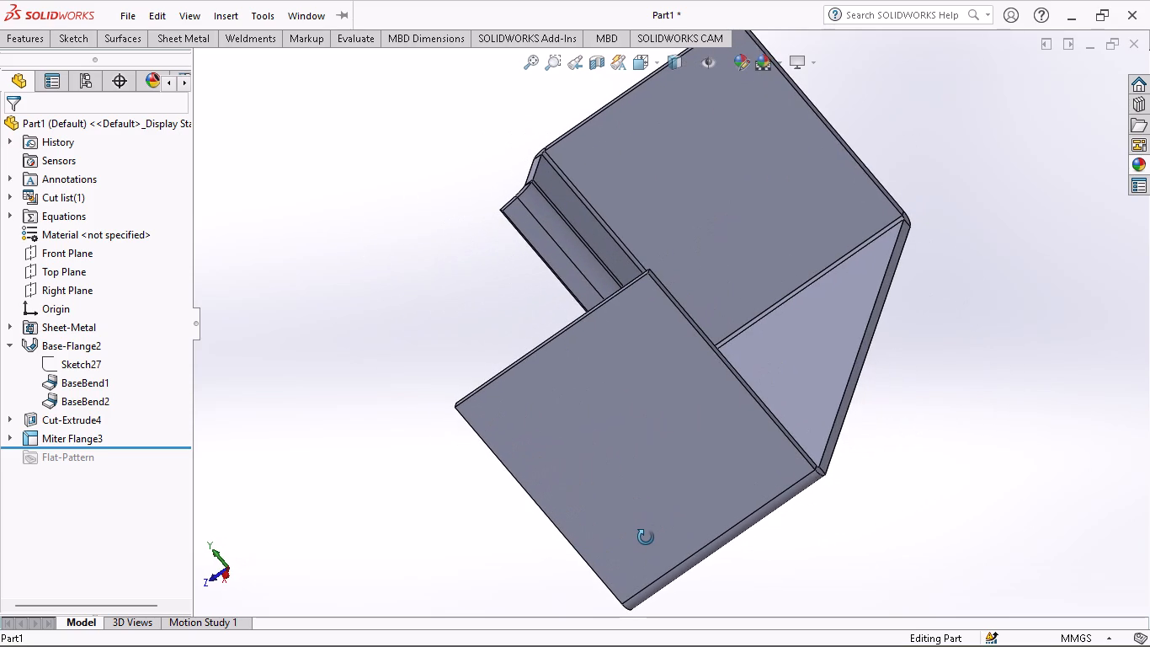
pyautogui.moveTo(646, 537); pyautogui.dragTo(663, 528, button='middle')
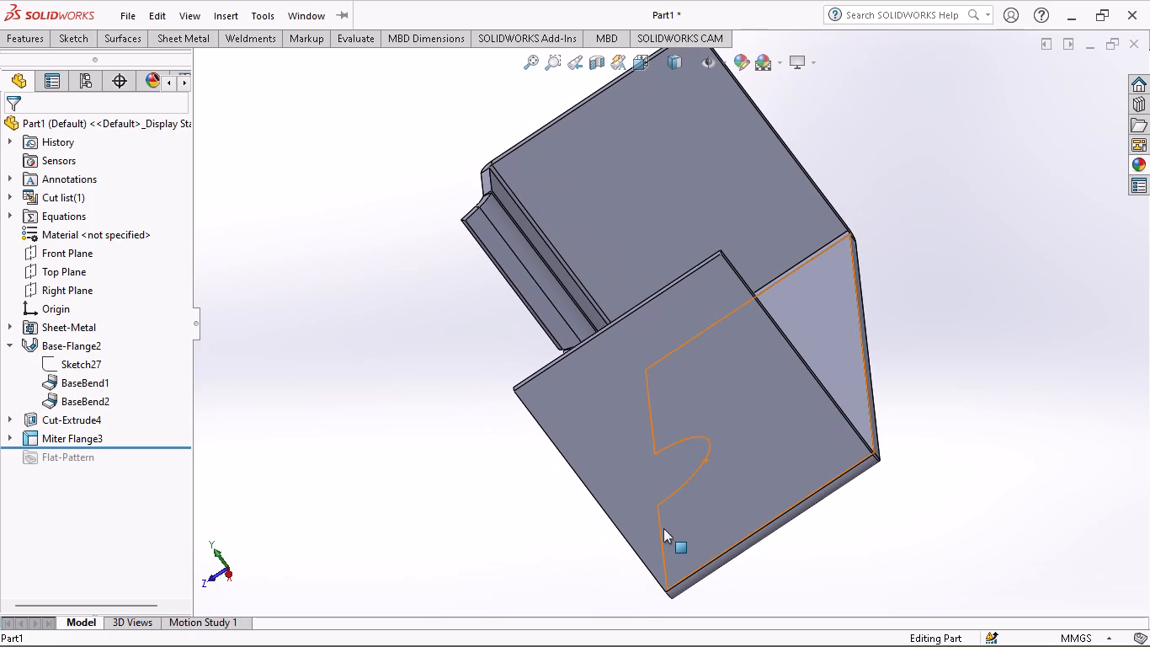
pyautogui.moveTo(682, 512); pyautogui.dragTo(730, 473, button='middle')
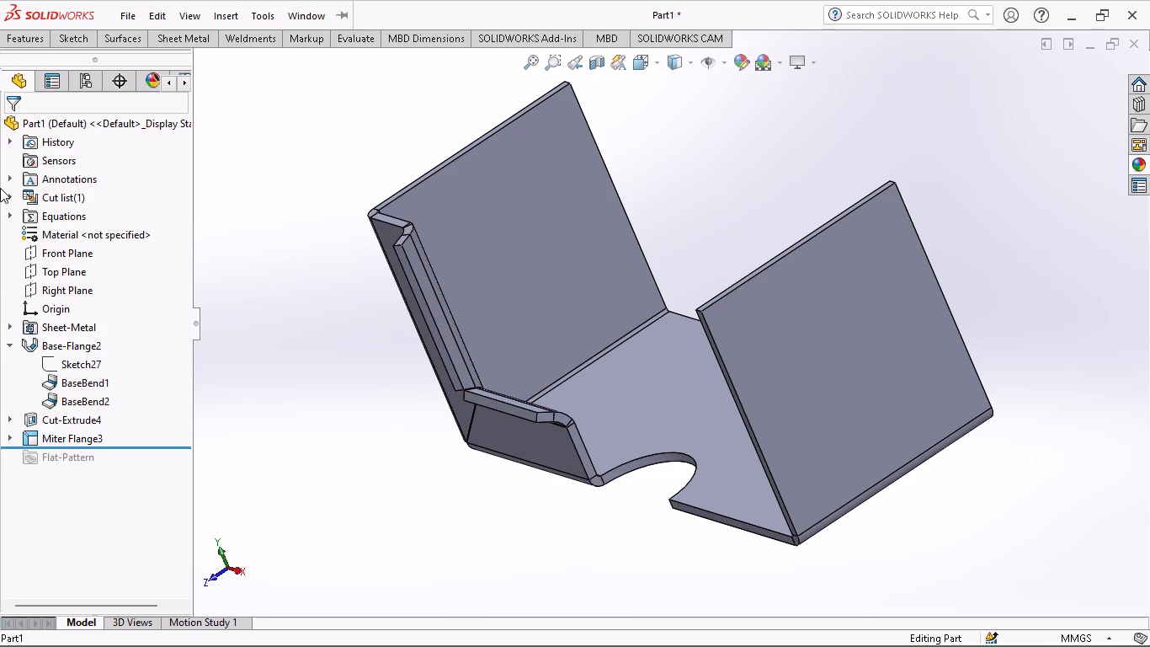
# Mirror the whole sheet metal body about the base plate's thin end face opposite the semicircular cutout, with merged solids.
pyautogui.click(20, 35)
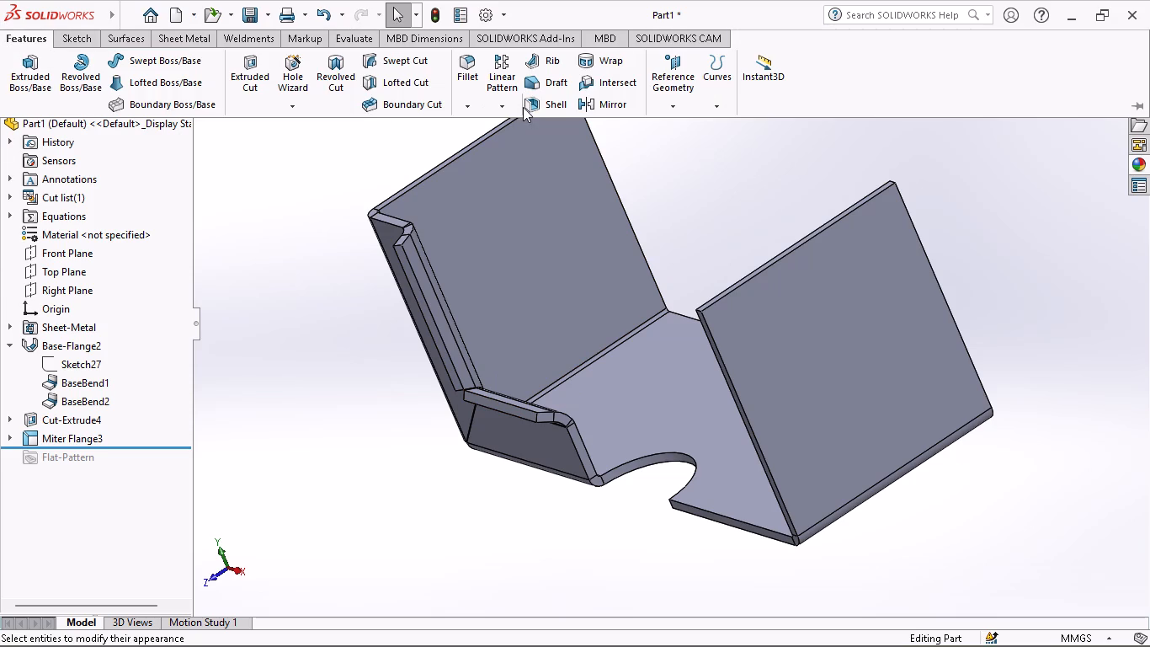
pyautogui.click(578, 99)
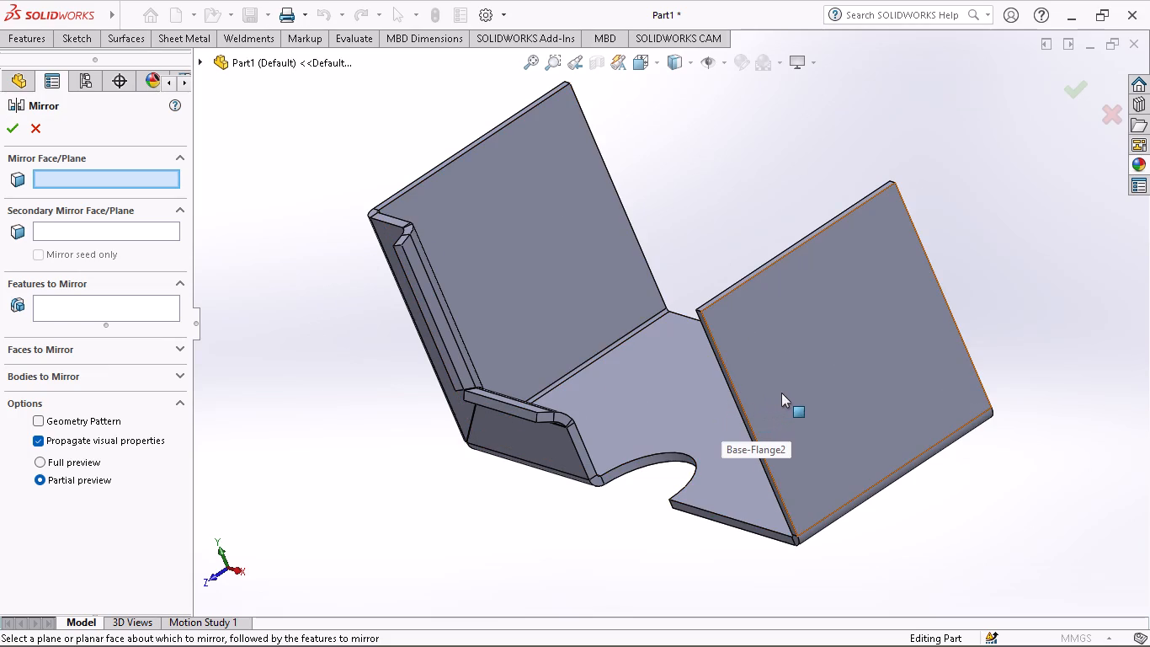
pyautogui.moveTo(812, 402); pyautogui.dragTo(694, 507, button='middle')
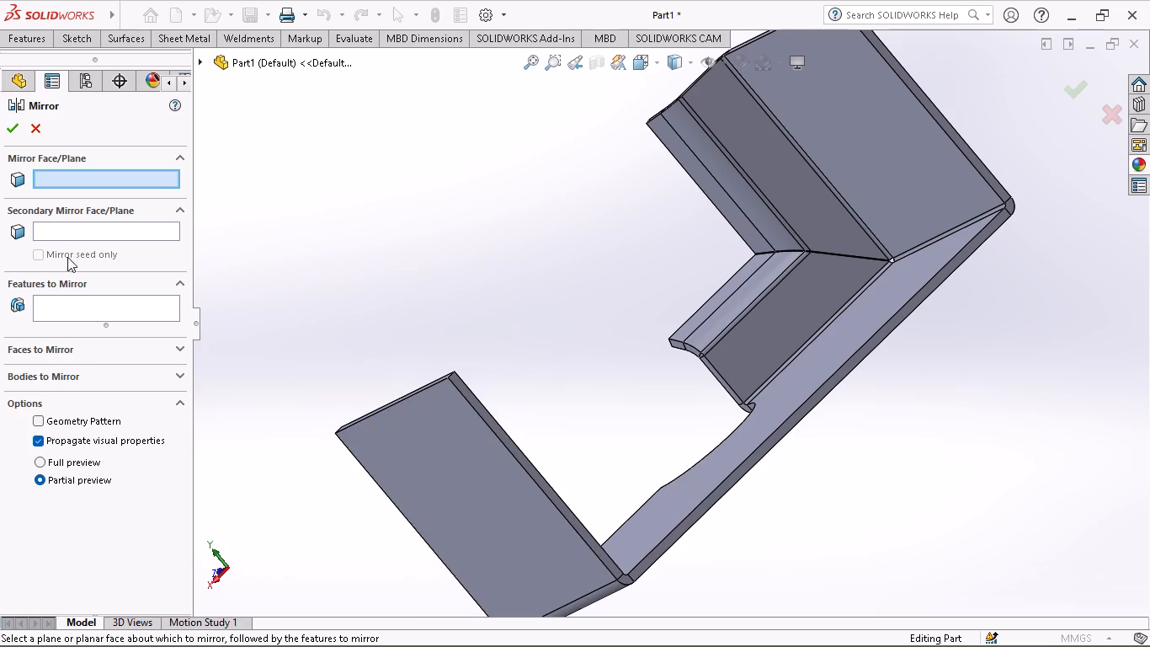
pyautogui.click(77, 305)
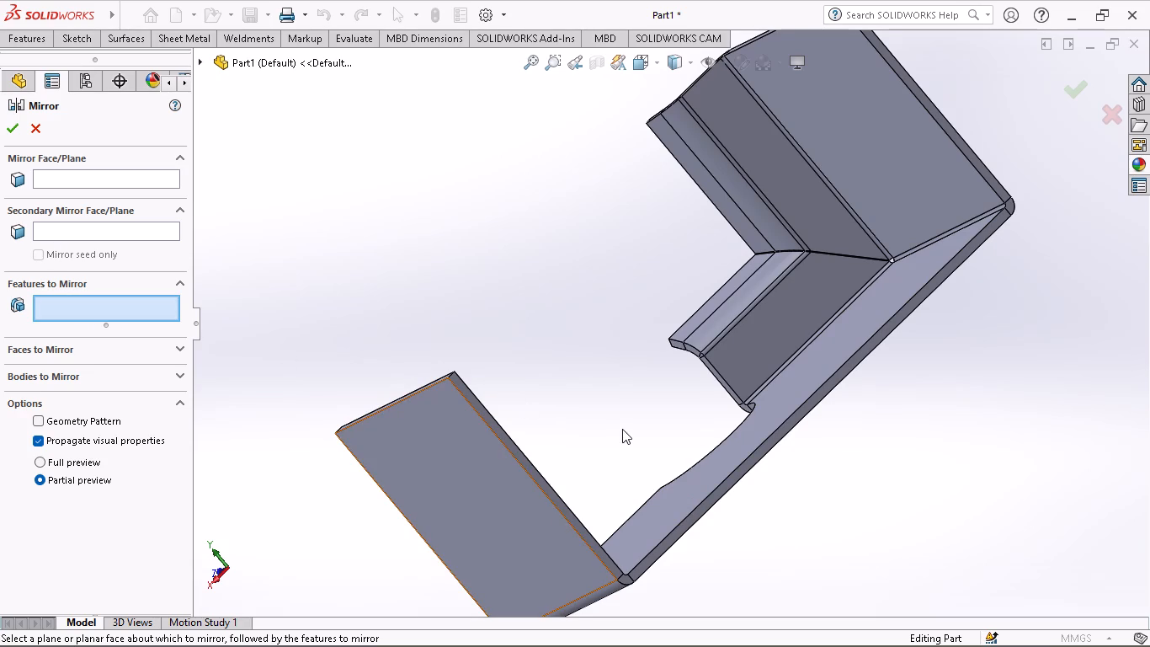
pyautogui.click(737, 474)
pyautogui.click(679, 342)
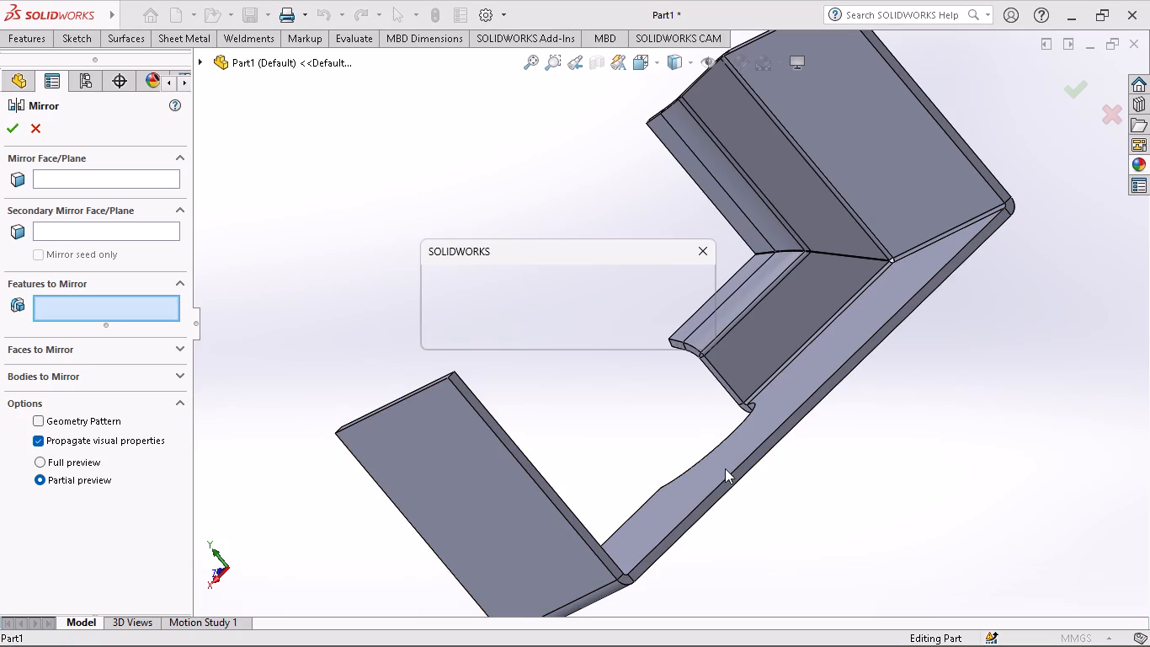
pyautogui.click(667, 325)
pyautogui.click(753, 457)
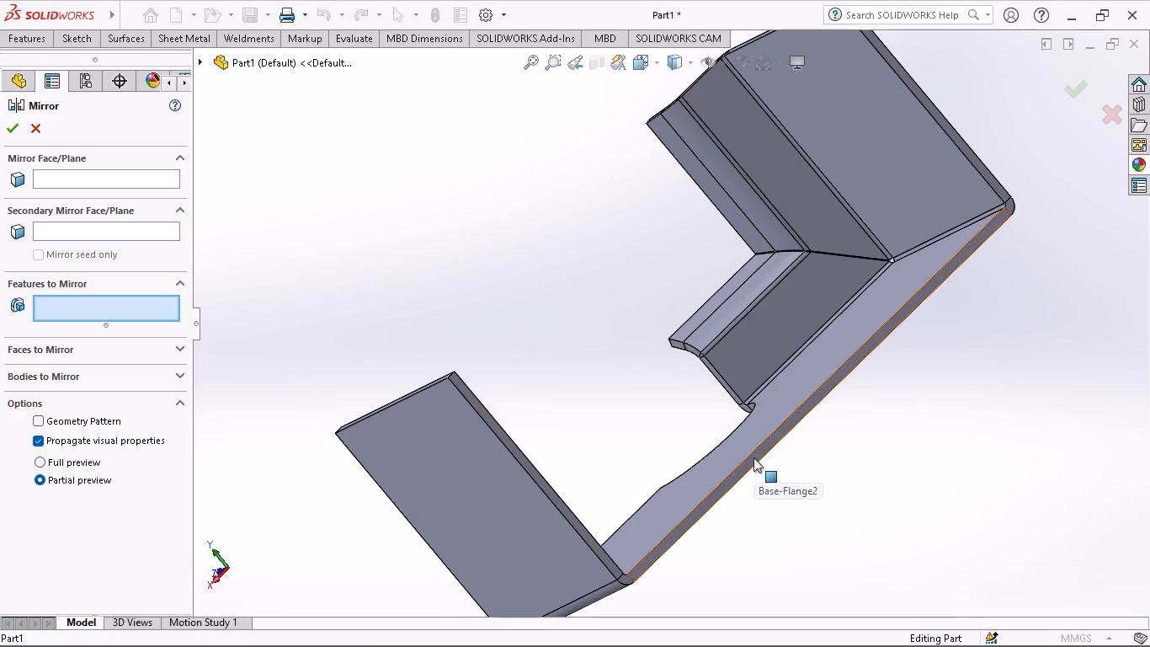
pyautogui.click(693, 333)
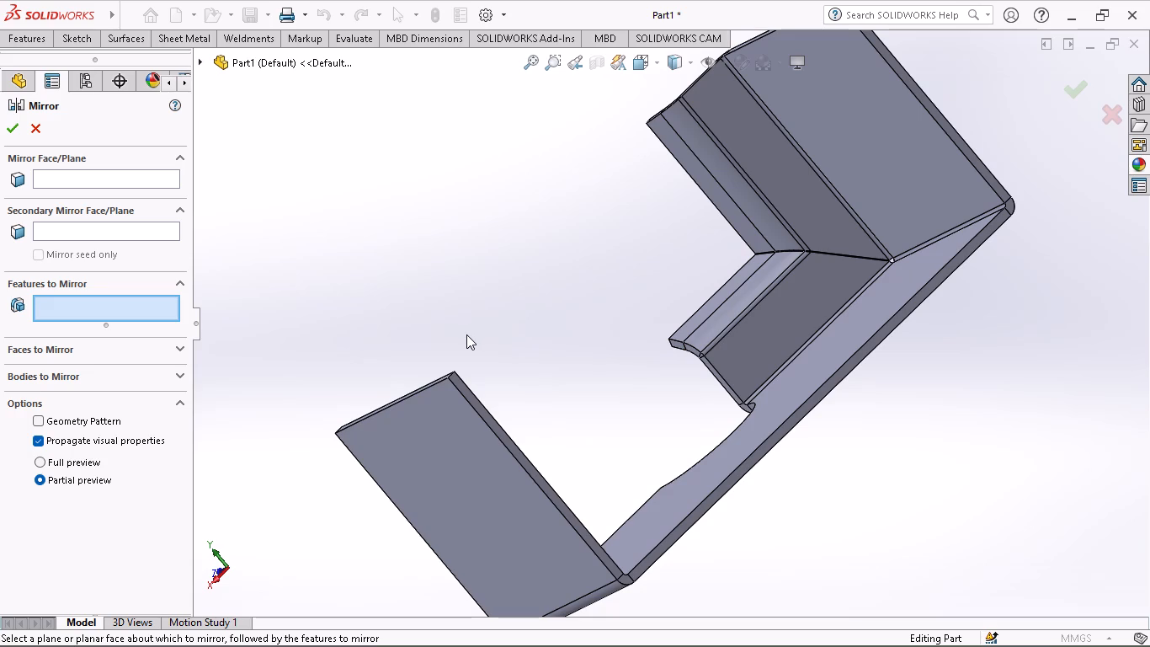
pyautogui.click(74, 182)
pyautogui.click(52, 179)
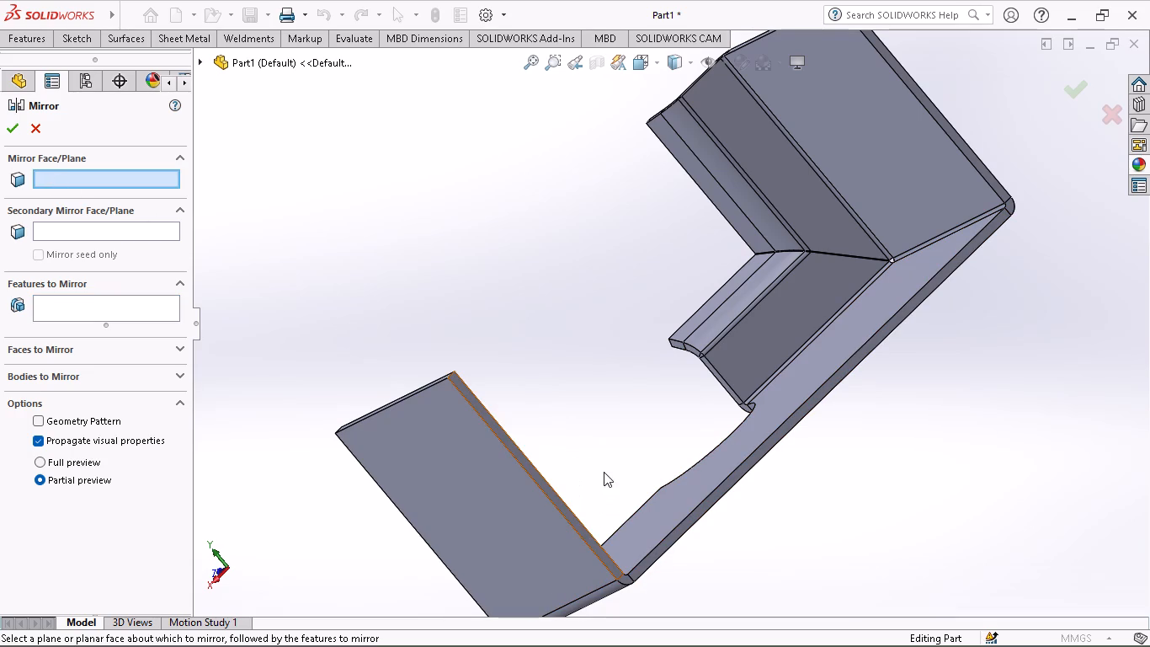
pyautogui.click(732, 473)
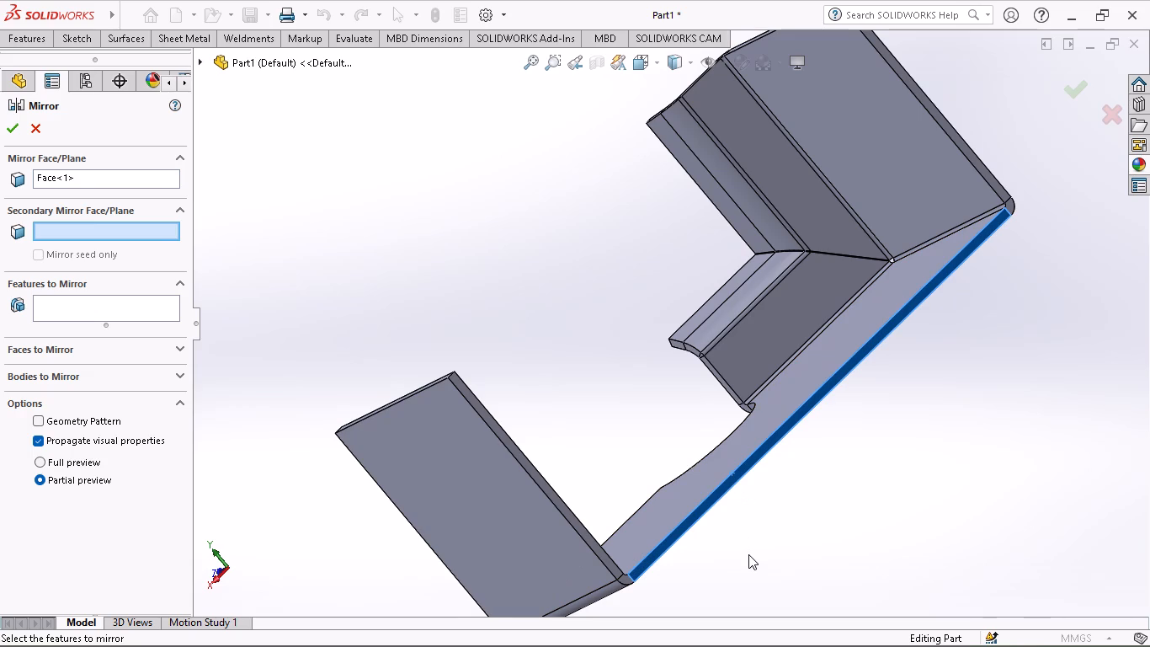
pyautogui.moveTo(748, 554); pyautogui.dragTo(817, 553, button='middle')
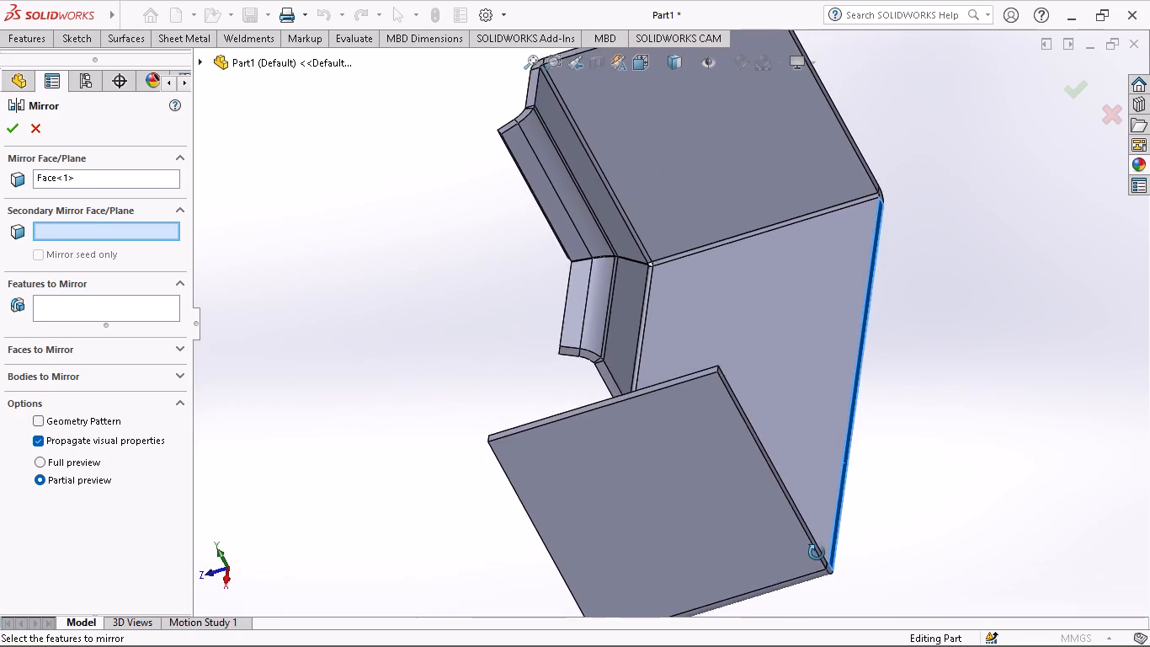
pyautogui.moveTo(817, 553); pyautogui.dragTo(812, 567, button='middle')
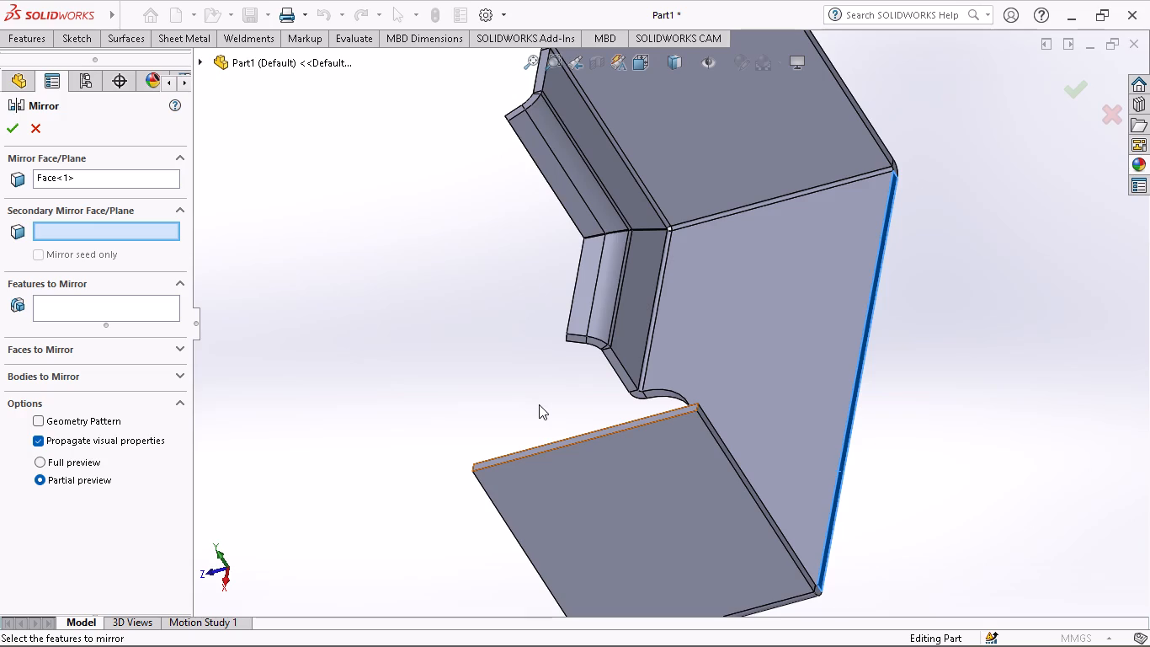
pyautogui.click(109, 375)
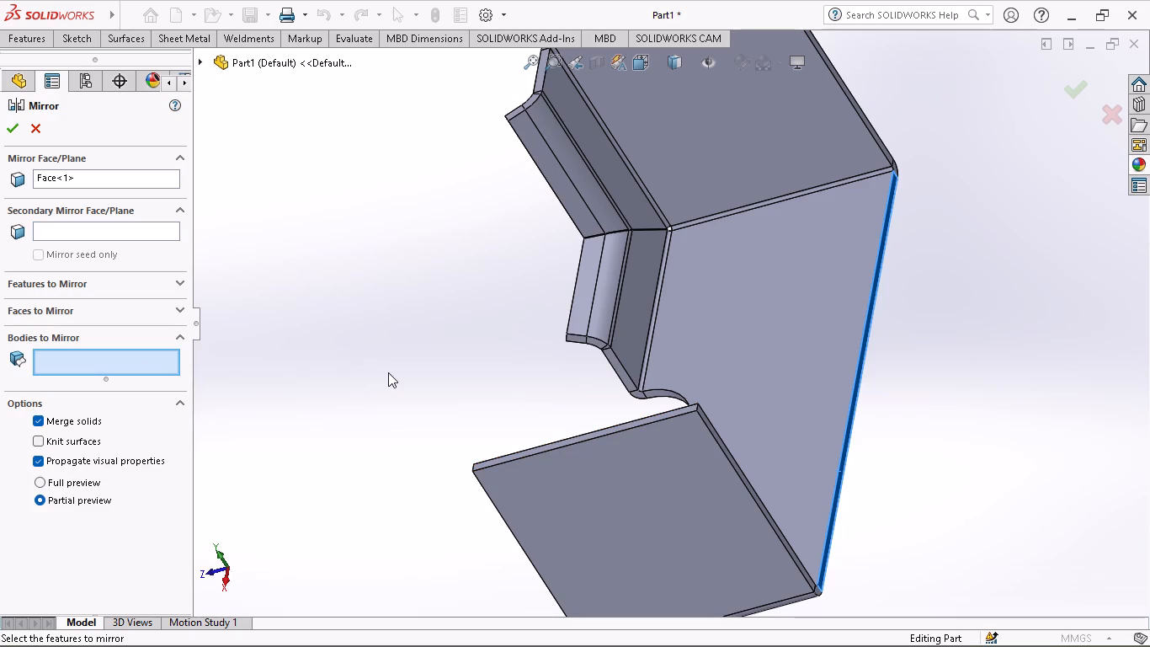
pyautogui.click(709, 249)
pyautogui.moveTo(695, 371); pyautogui.dragTo(716, 352, button='middle')
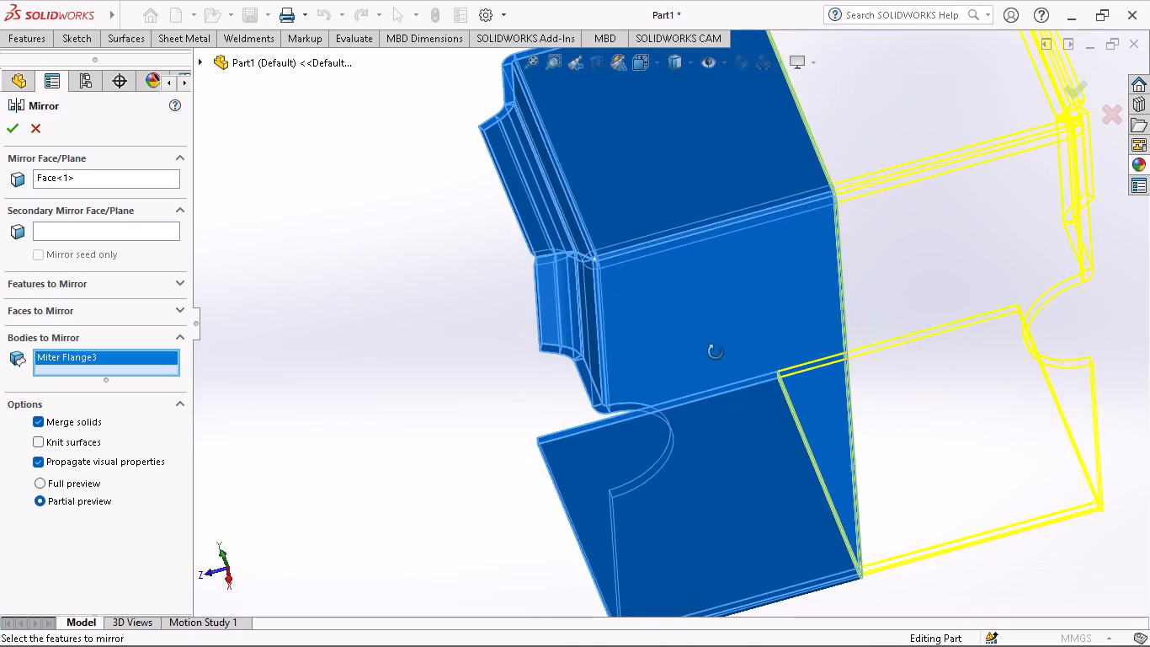
pyautogui.moveTo(716, 352); pyautogui.dragTo(781, 301, button='middle')
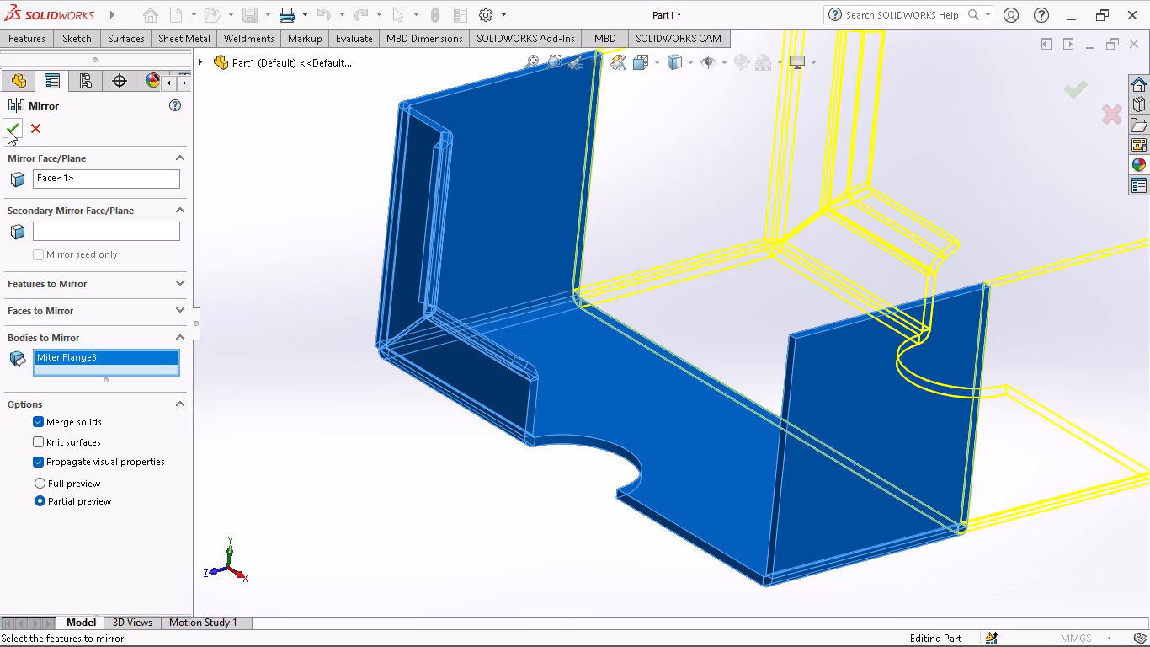
pyautogui.click(8, 130)
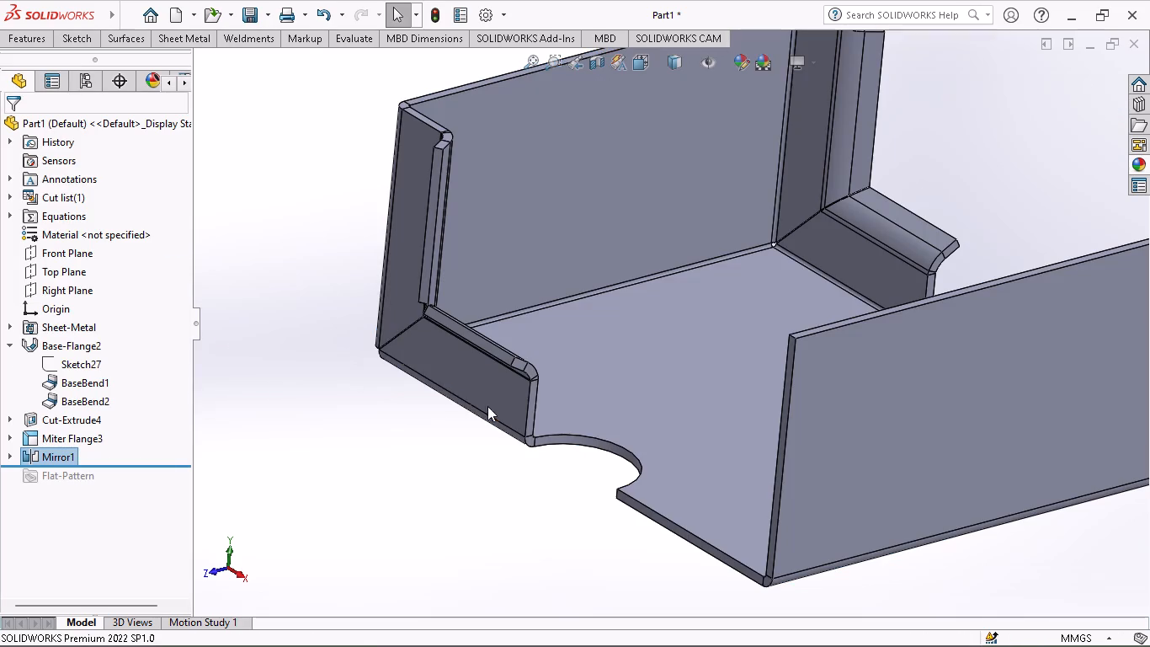
# Examine the mirrored part from several angles, including both mitered ends and the underside with its two cutouts.
pyautogui.moveTo(568, 393); pyautogui.dragTo(466, 388, button='middle')
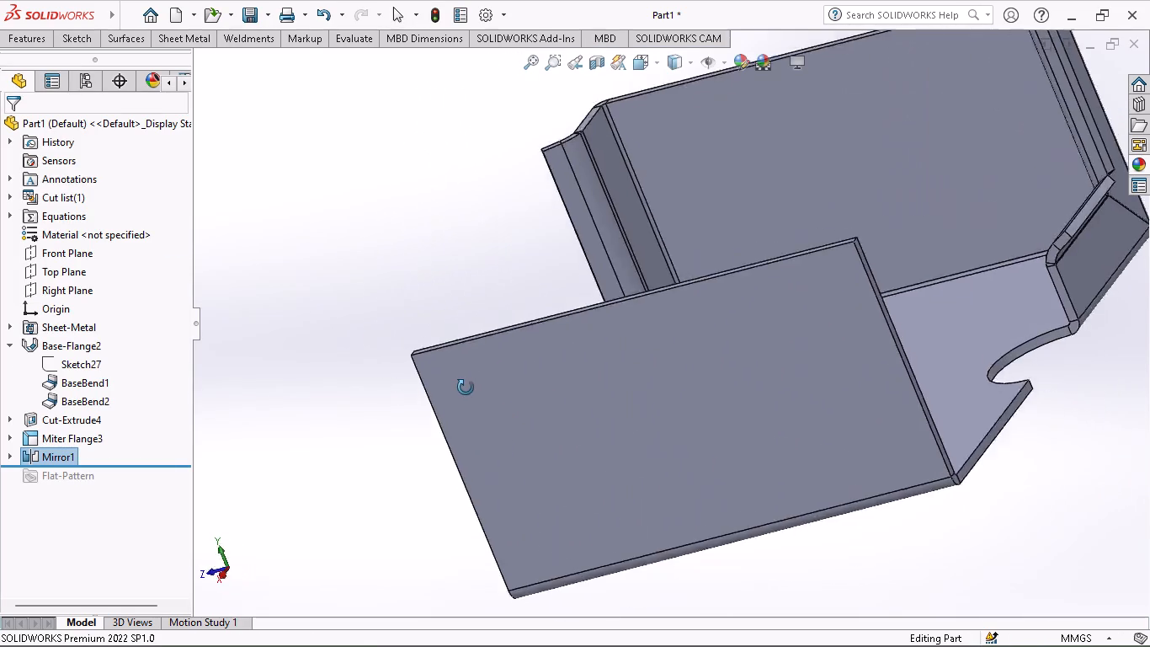
pyautogui.moveTo(466, 388); pyautogui.dragTo(511, 335, button='middle')
pyautogui.moveTo(541, 318); pyautogui.dragTo(612, 276, button='middle')
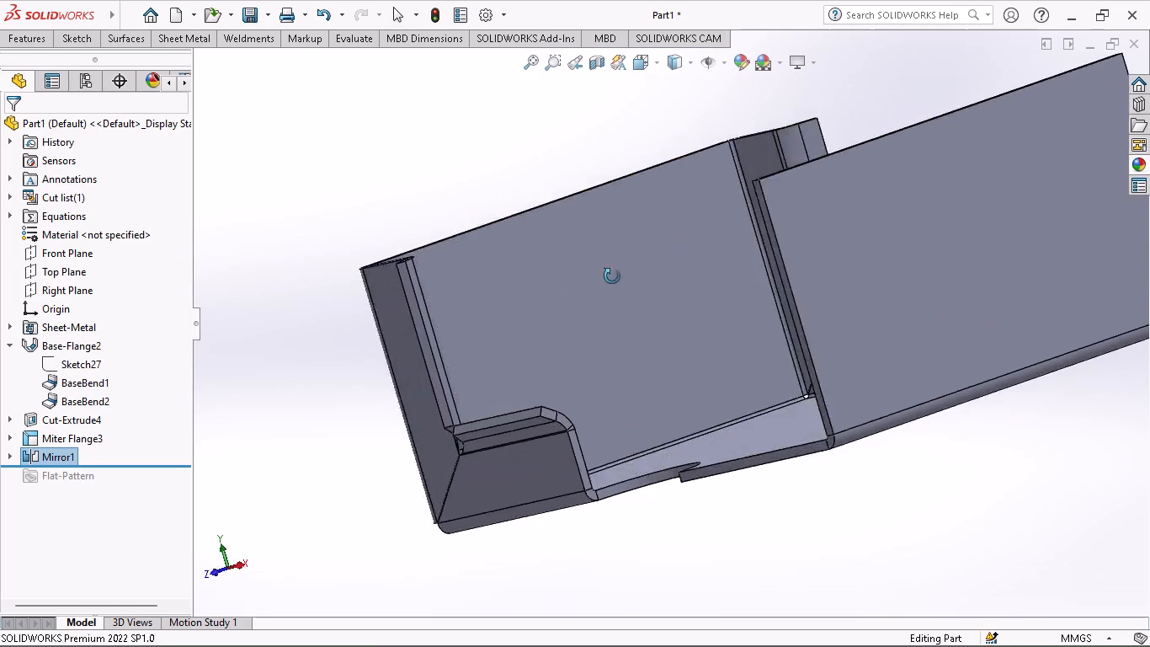
pyautogui.moveTo(612, 276); pyautogui.dragTo(450, 265, button='middle')
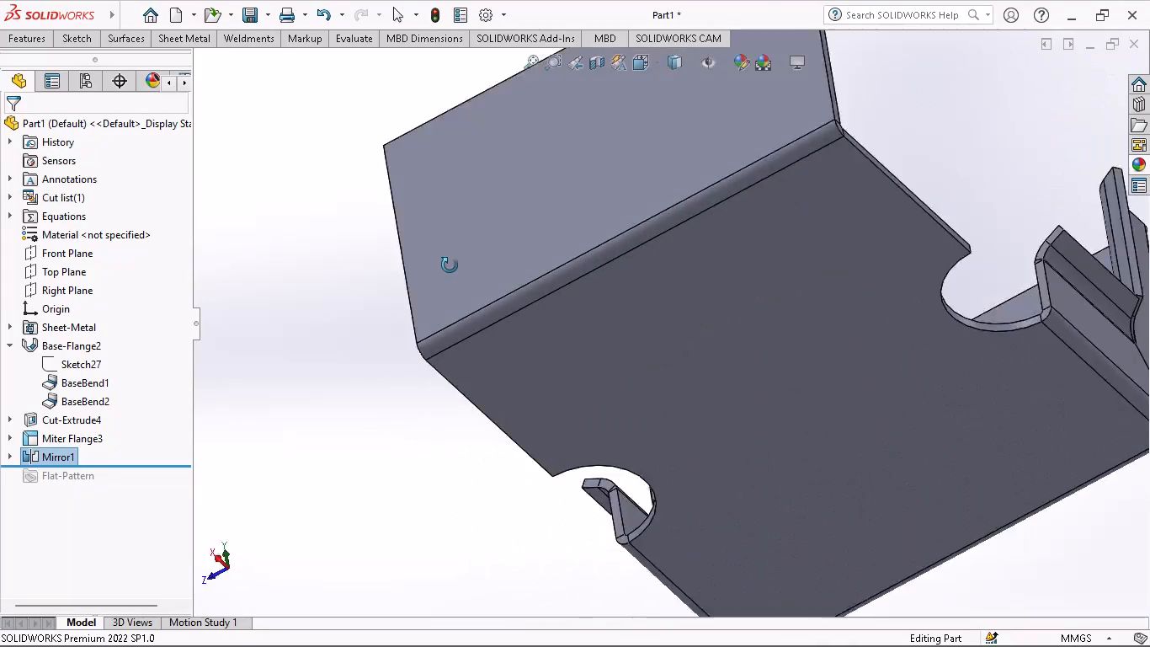
pyautogui.moveTo(450, 265); pyautogui.dragTo(519, 500, button='middle')
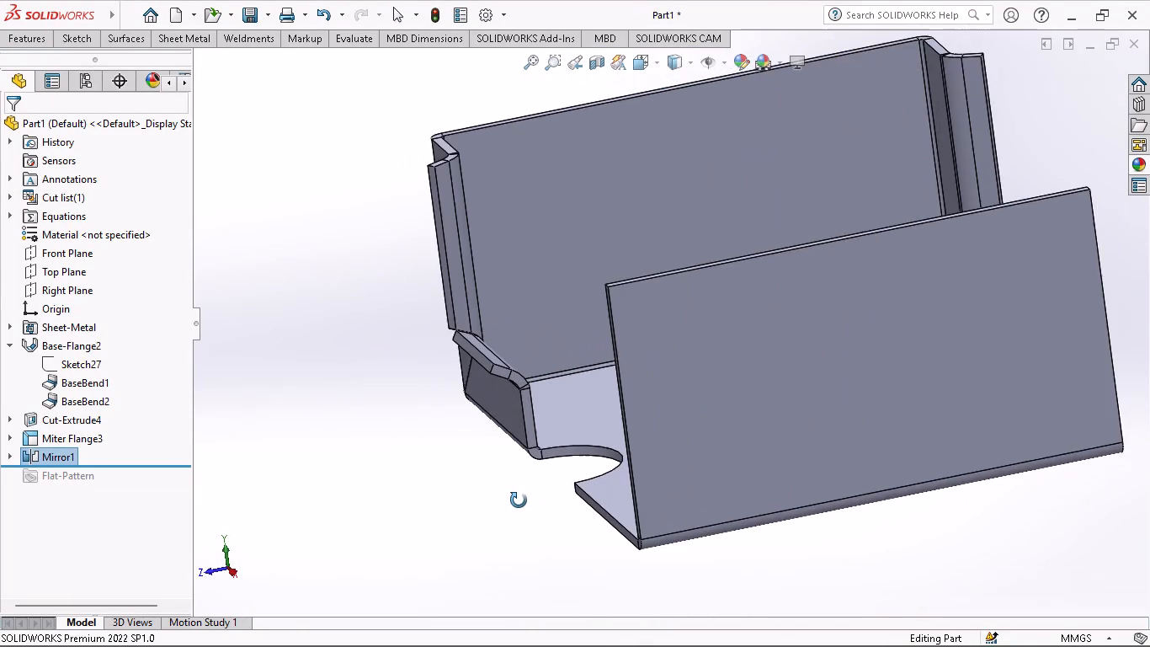
pyautogui.moveTo(519, 500); pyautogui.dragTo(531, 486, button='middle')
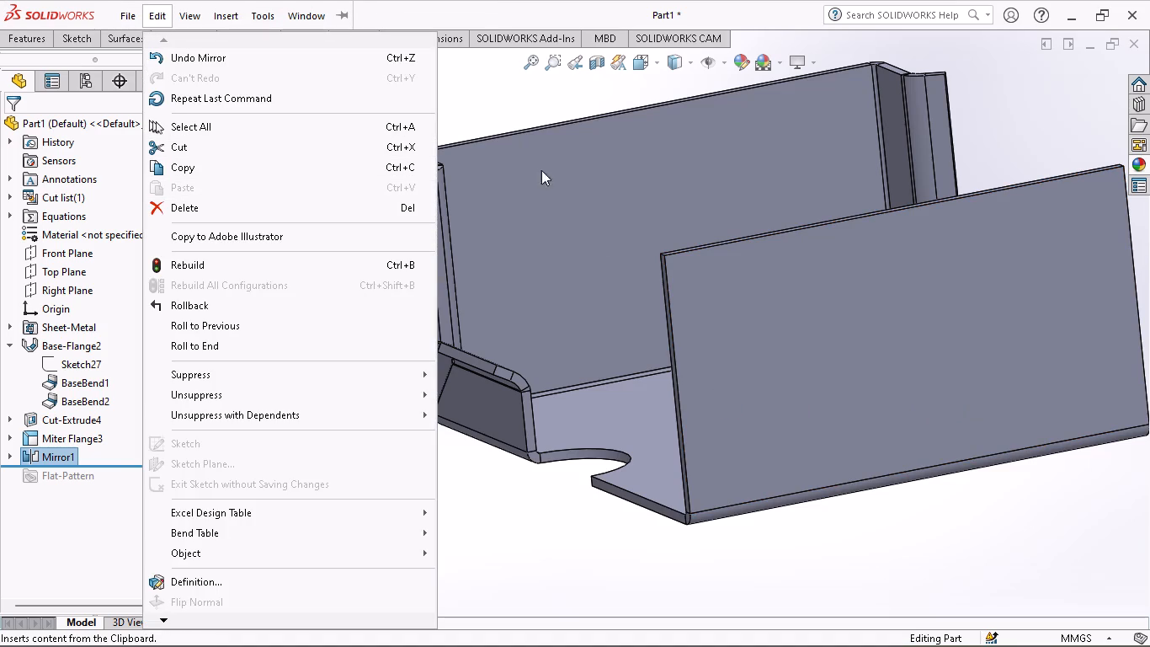
pyautogui.click(567, 323)
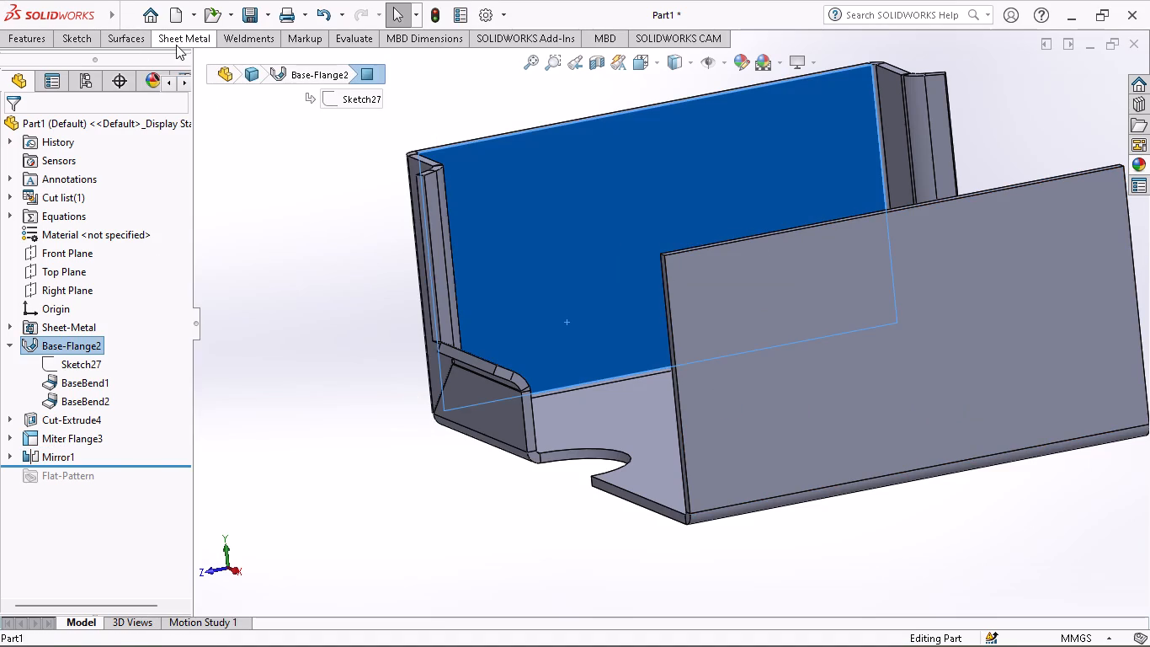
pyautogui.click(266, 179)
# Start an outward 90° edge flange on the top edge of the side wall without miter flanges, 30 mm long and measured from the outer virtual sharp.
pyautogui.click(178, 43)
pyautogui.click(203, 61)
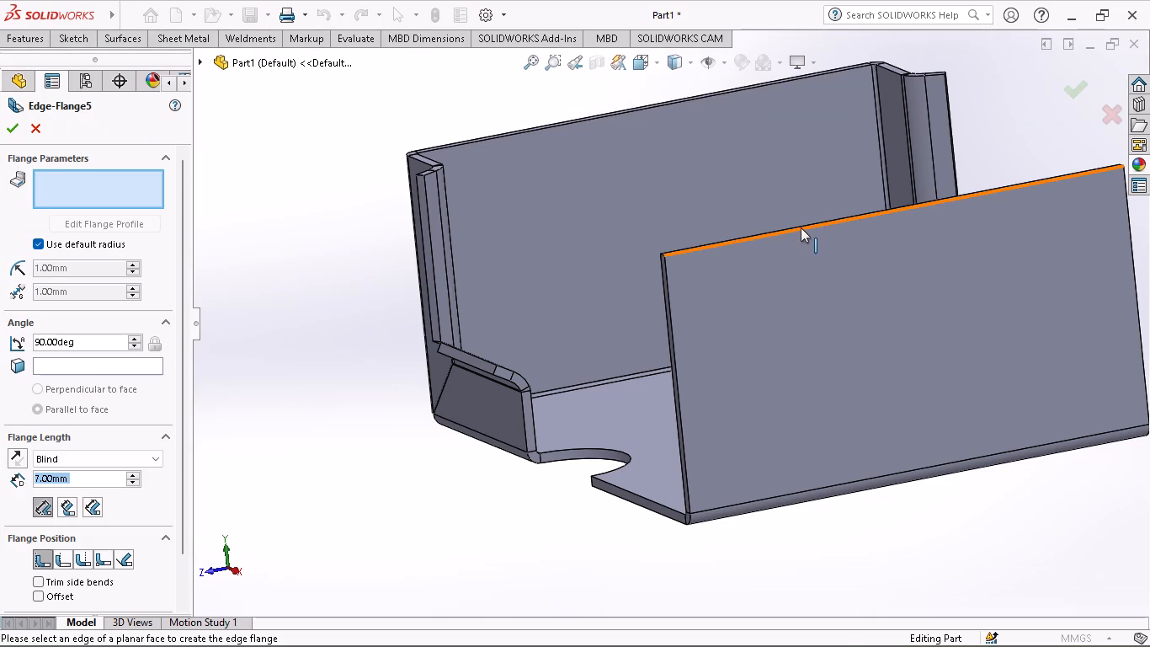
pyautogui.click(801, 227)
pyautogui.click(918, 301)
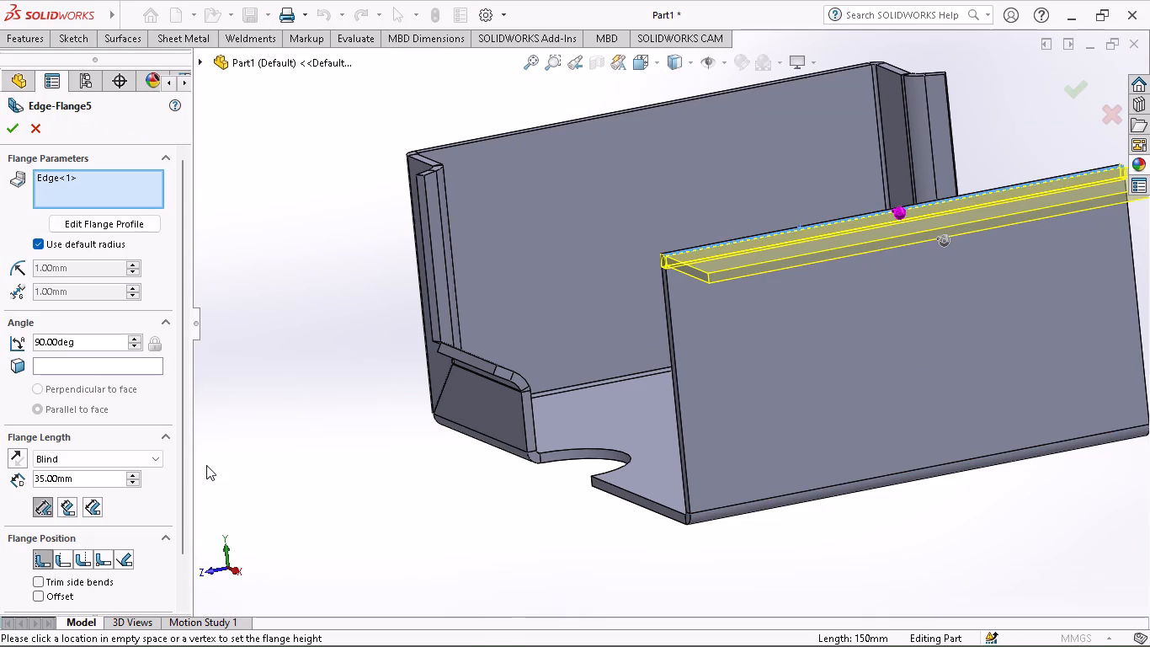
pyautogui.moveTo(181, 421); pyautogui.dragTo(182, 421)
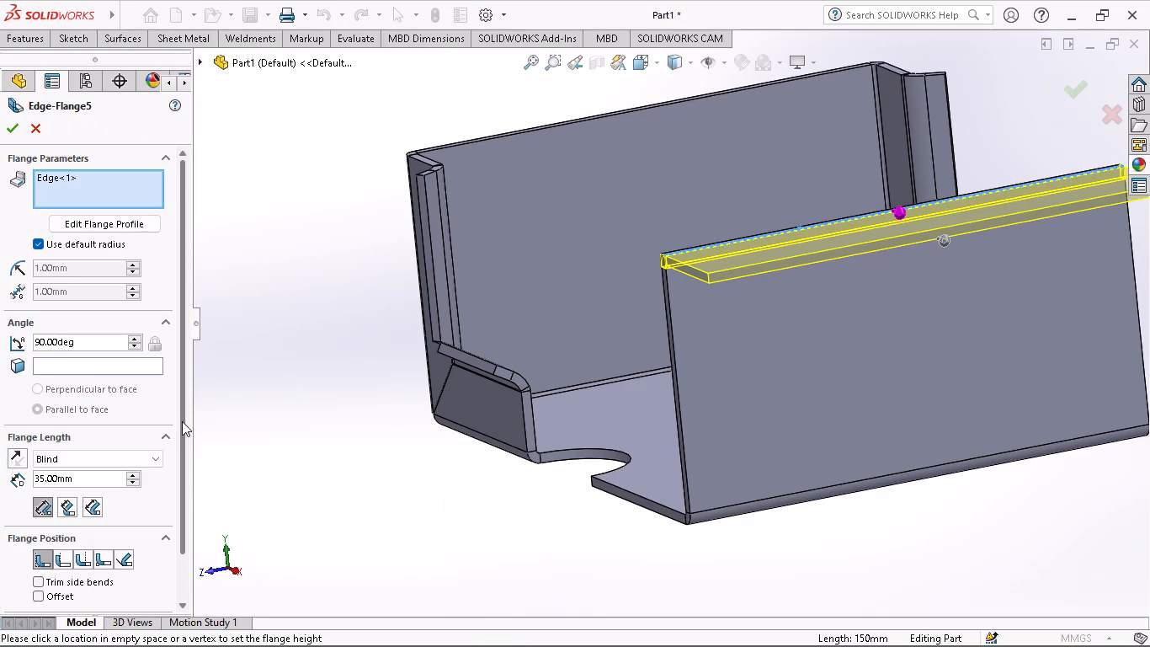
pyautogui.moveTo(182, 421); pyautogui.dragTo(197, 525)
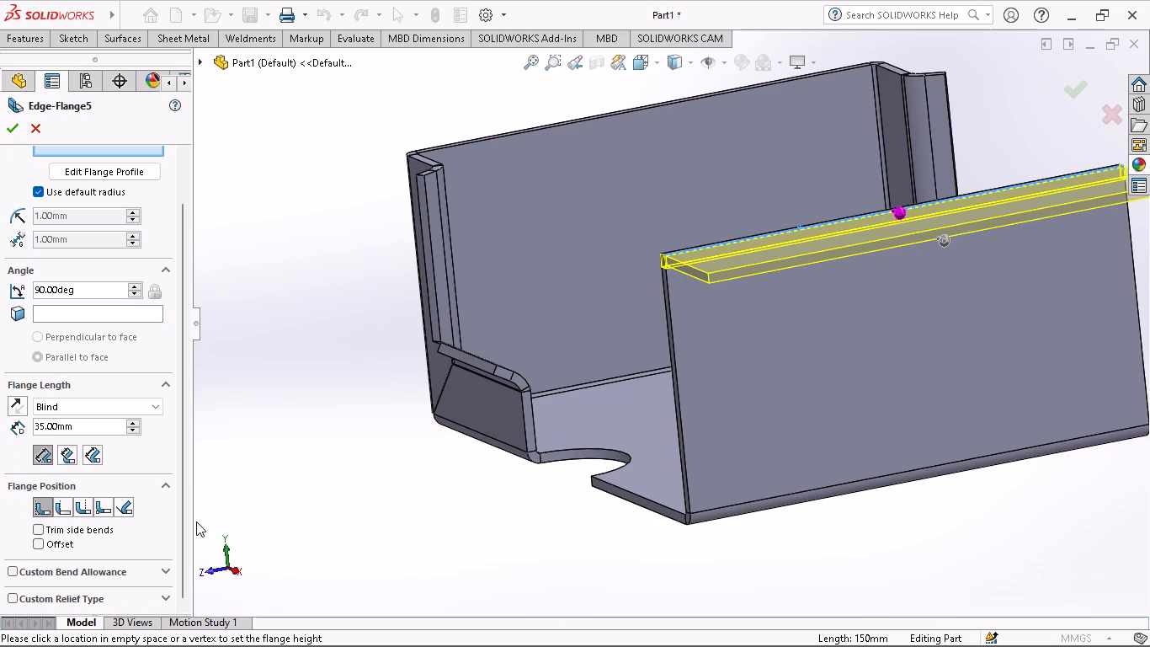
pyautogui.moveTo(80, 422); pyautogui.dragTo(0, 445)
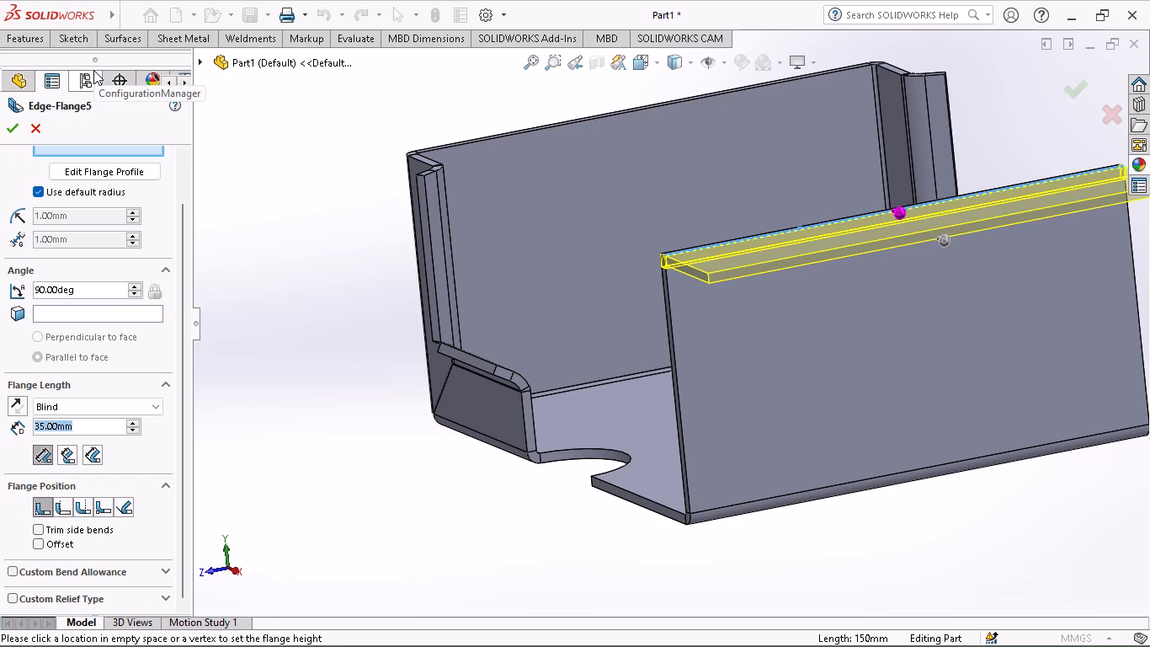
pyautogui.write('30')
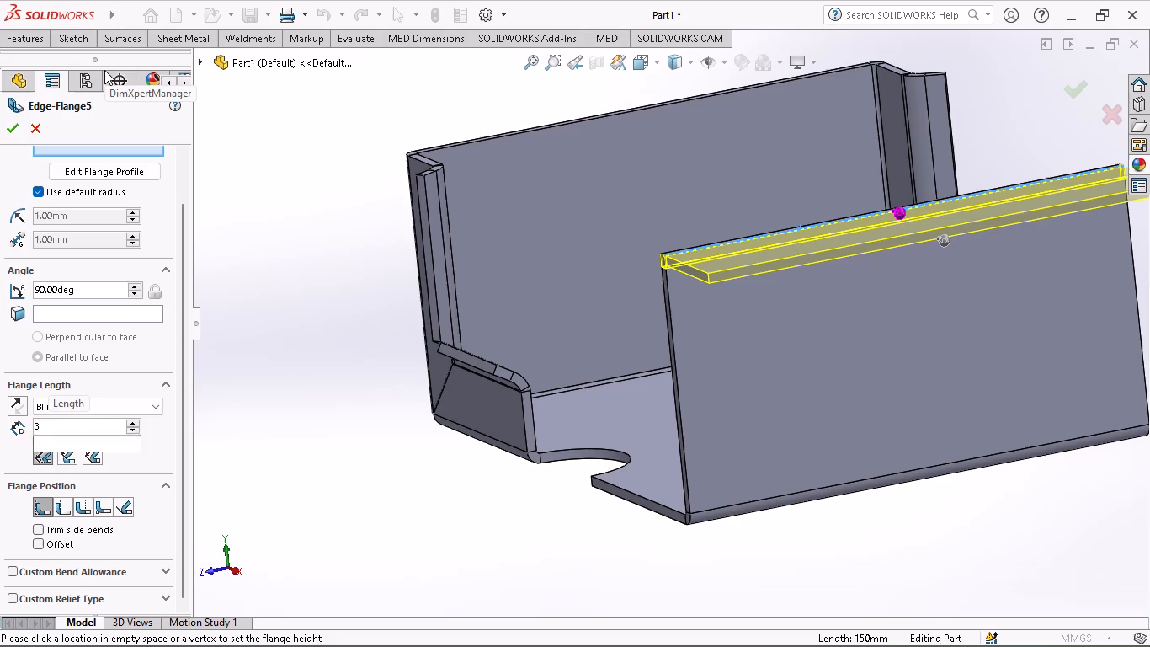
pyautogui.press('Return')
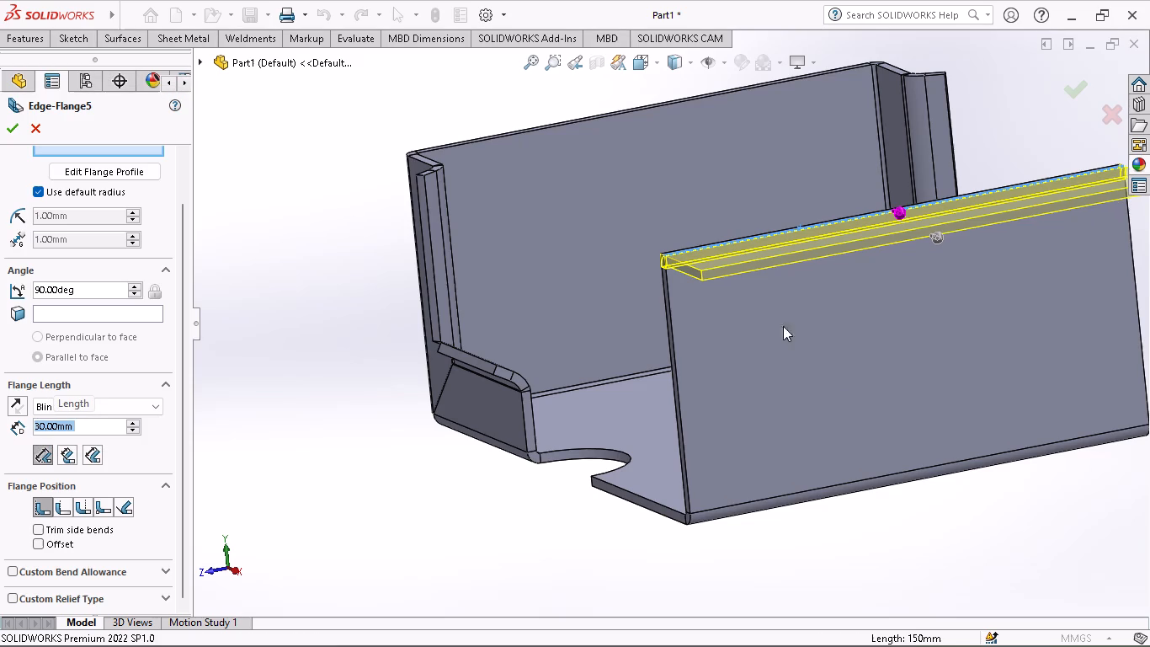
pyautogui.click(98, 462)
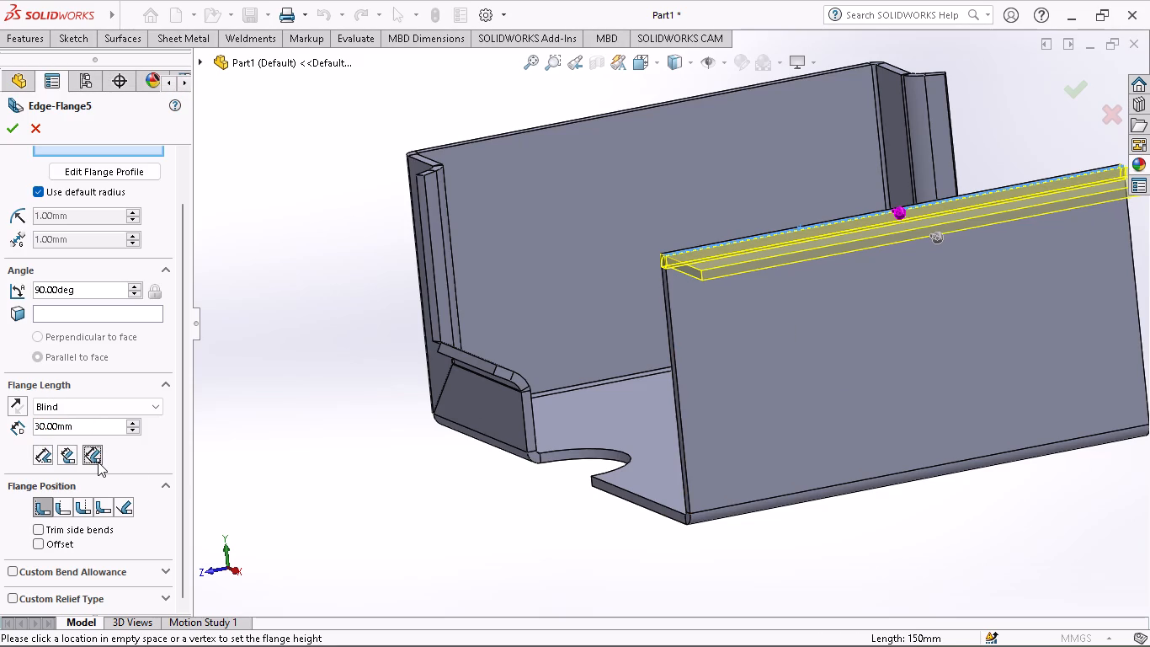
pyautogui.click(50, 452)
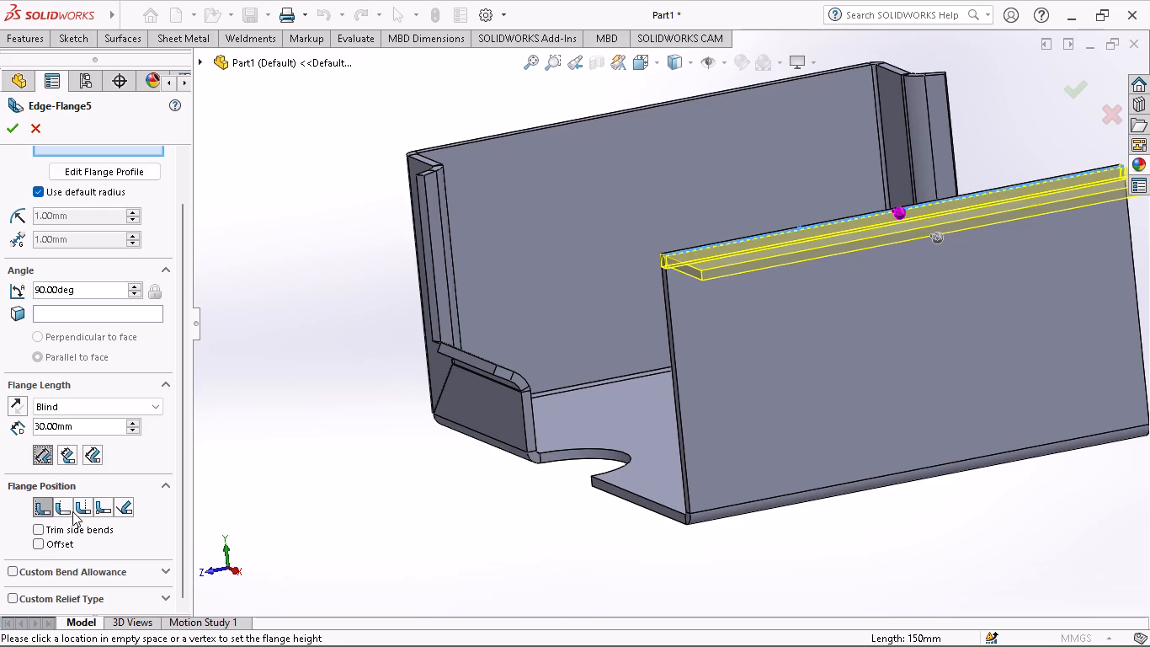
# Set the edge flange position to Material Outside with side bends trimmed and a 15 mm blind offset.
pyautogui.click(61, 504)
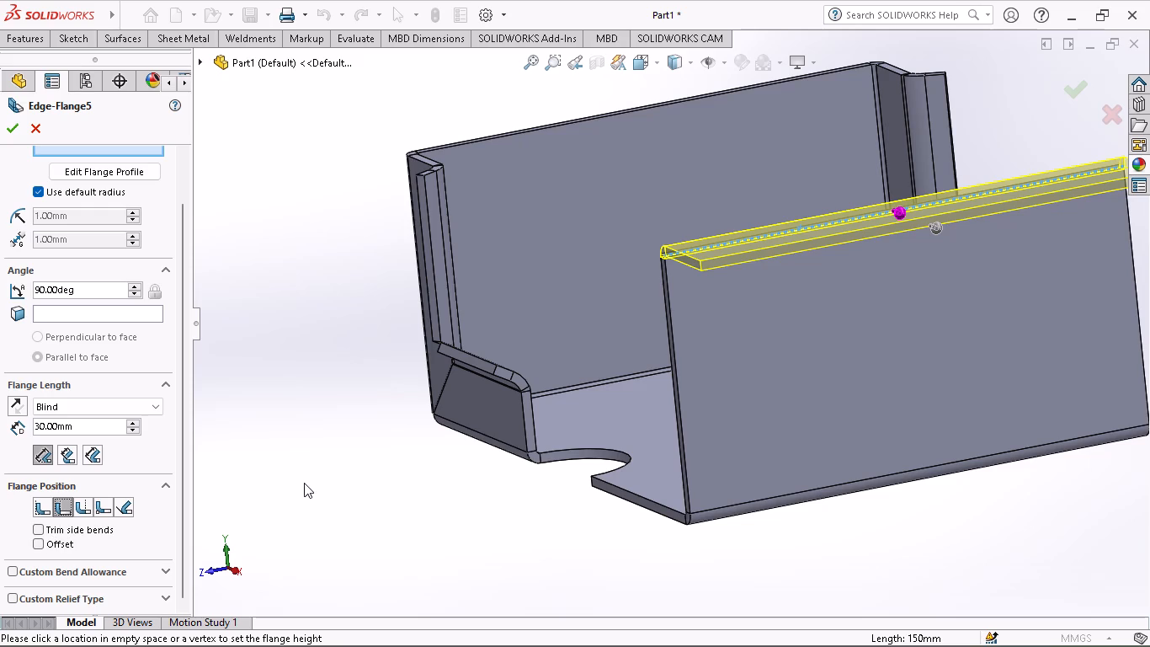
pyautogui.click(39, 526)
pyautogui.click(39, 536)
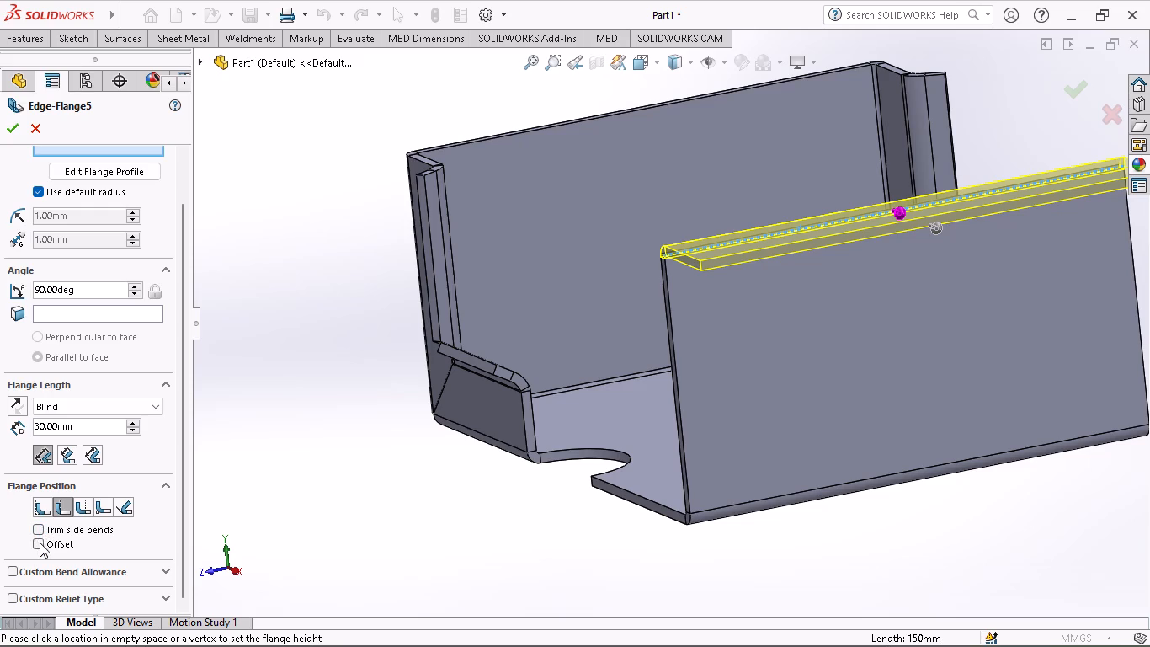
pyautogui.click(41, 543)
pyautogui.click(40, 527)
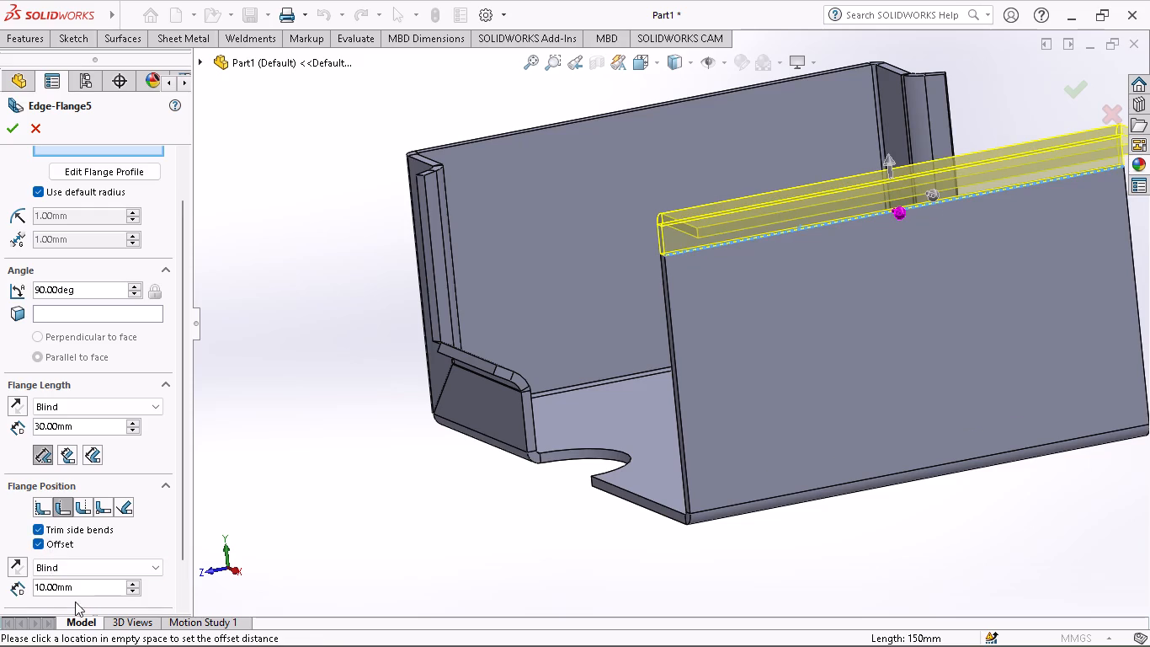
pyautogui.moveTo(83, 591); pyautogui.dragTo(0, 592)
pyautogui.press('1')
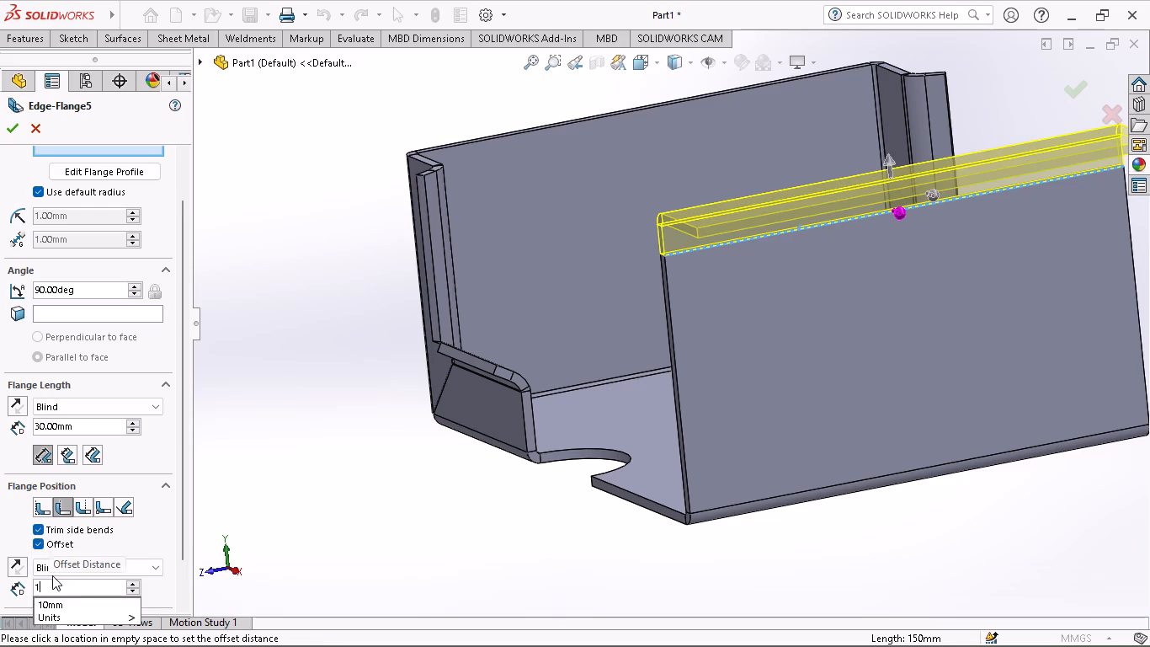
pyautogui.press('5')
pyautogui.press('Return')
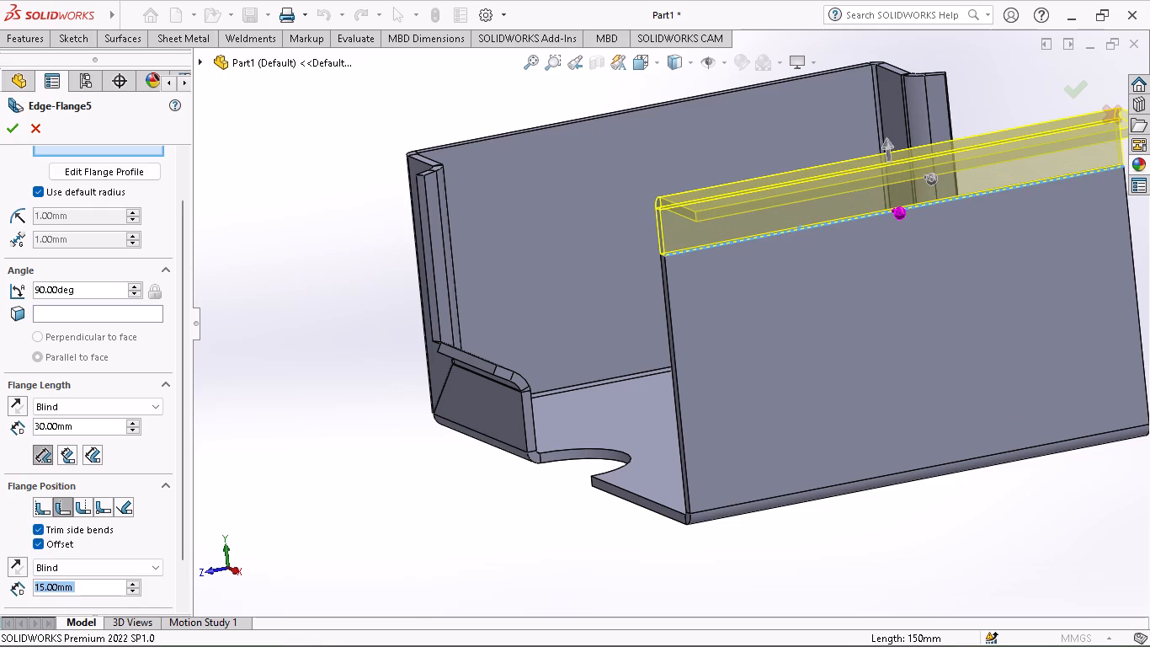
# Open the flange profile for editing and pull both lower corners inward, narrowing the rectangle to about 87 mm.
pyautogui.moveTo(705, 317); pyautogui.dragTo(650, 367, button='middle')
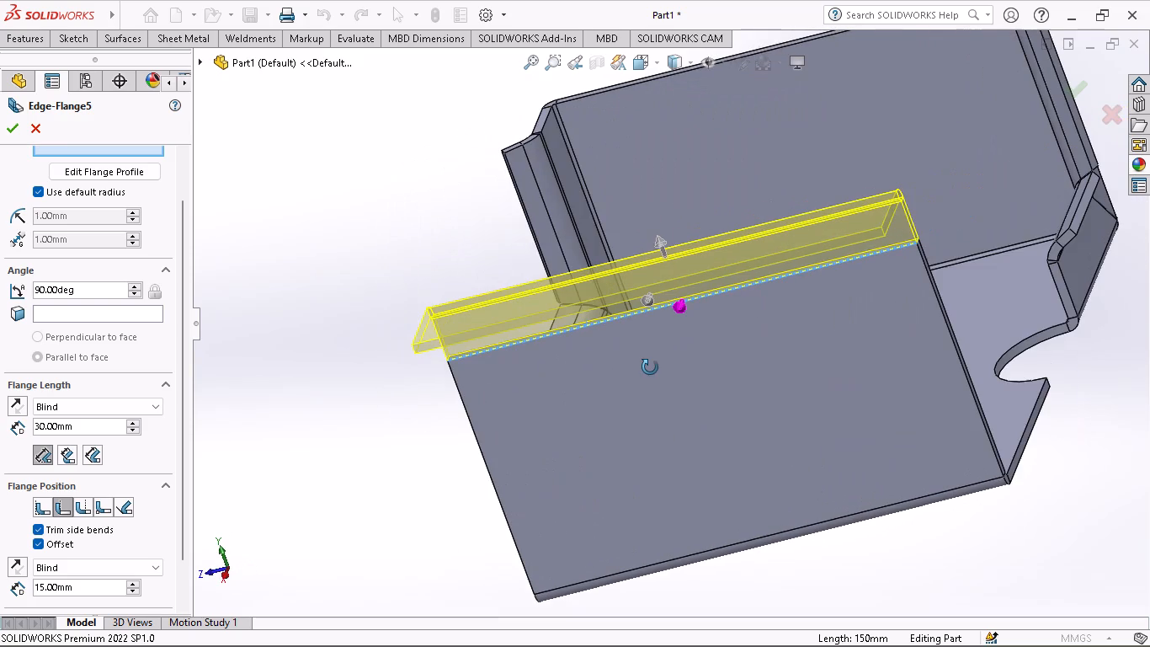
pyautogui.moveTo(650, 367); pyautogui.dragTo(657, 359, button='middle')
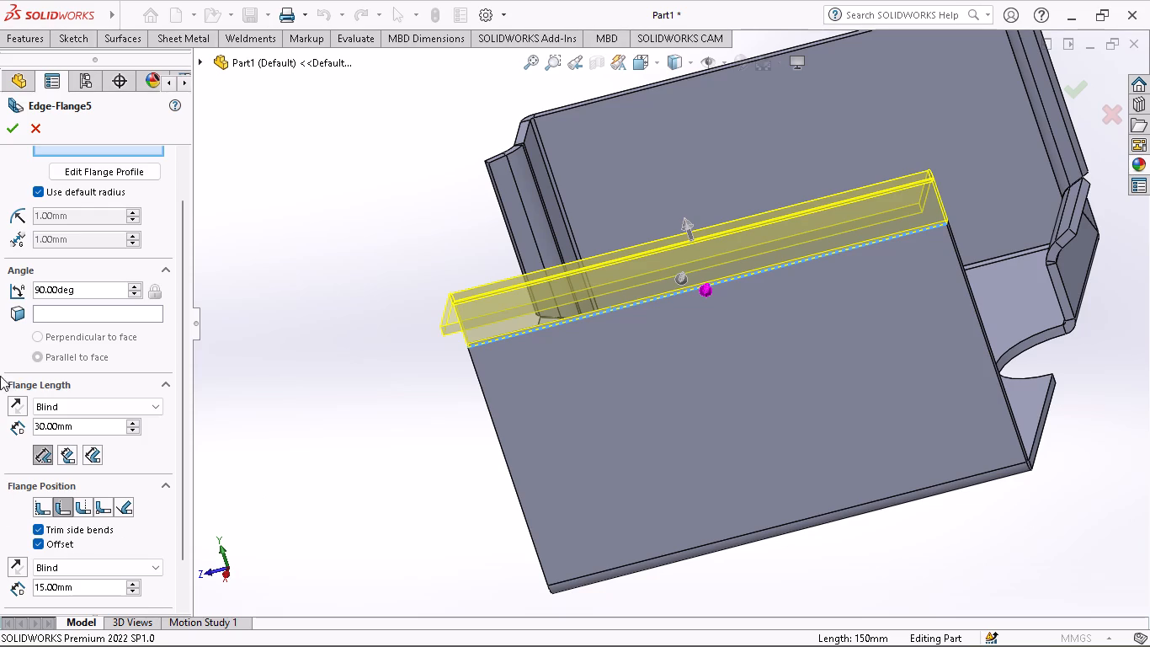
pyautogui.click(109, 170)
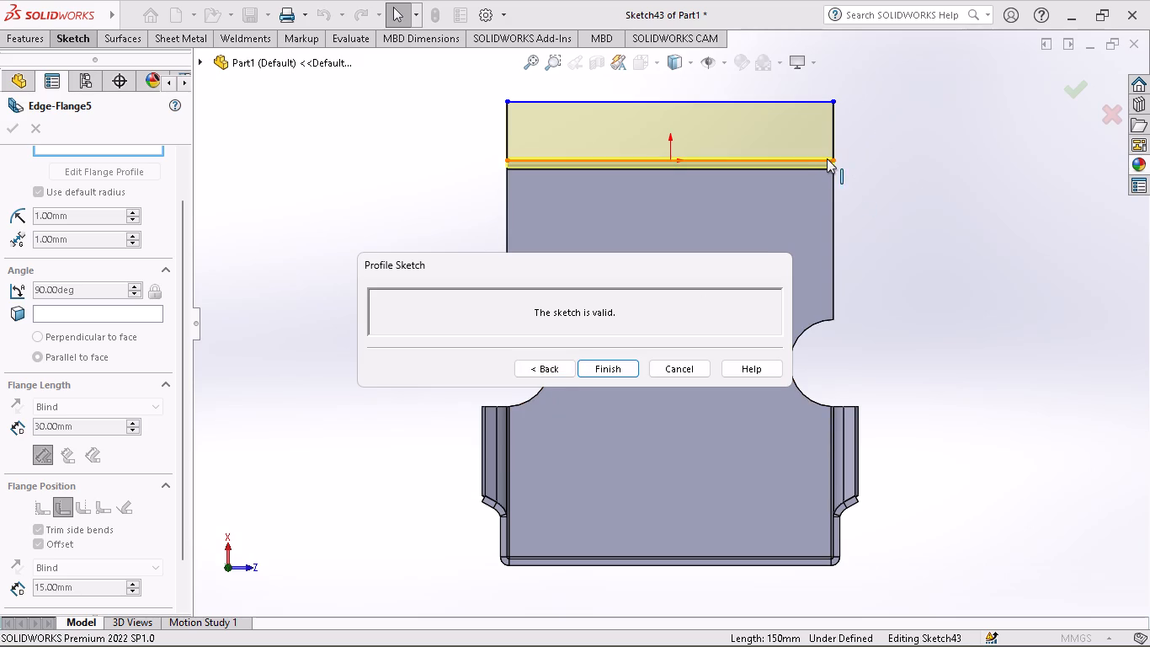
pyautogui.moveTo(833, 160); pyautogui.dragTo(770, 165)
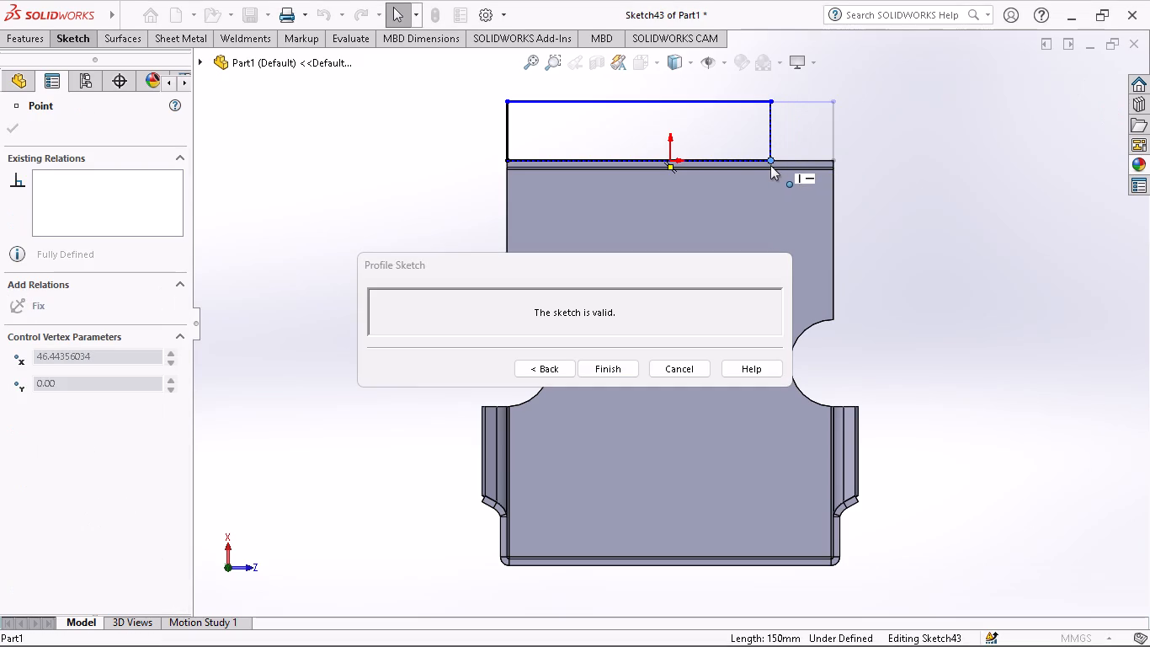
pyautogui.moveTo(770, 165); pyautogui.dragTo(764, 165)
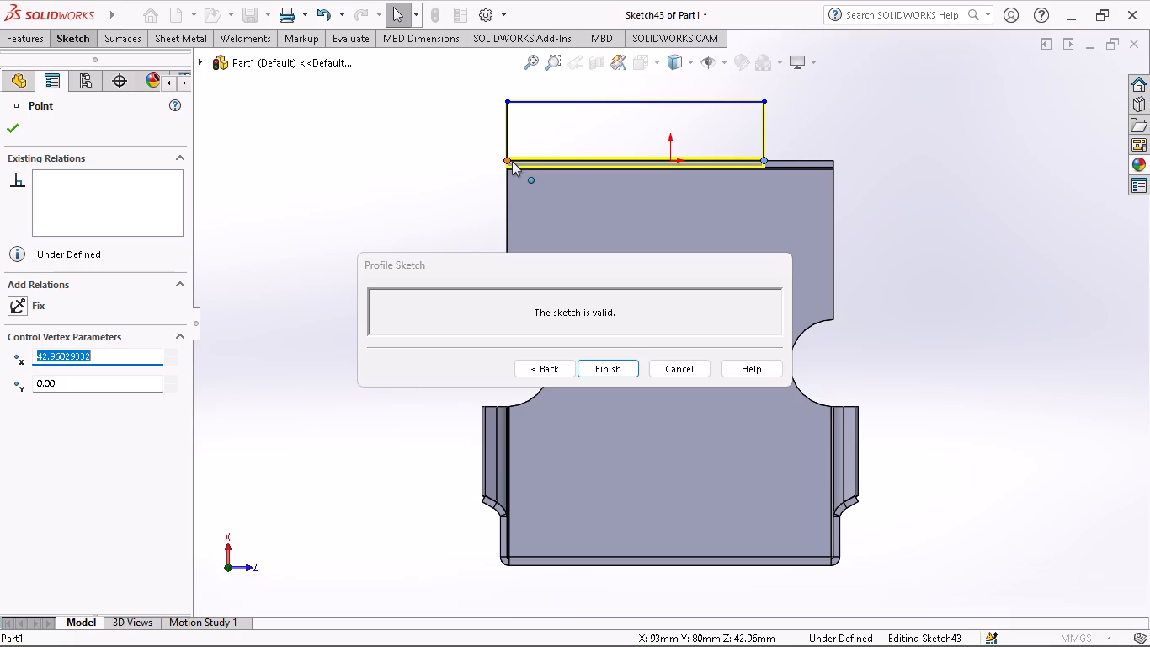
pyautogui.moveTo(512, 161); pyautogui.dragTo(573, 160)
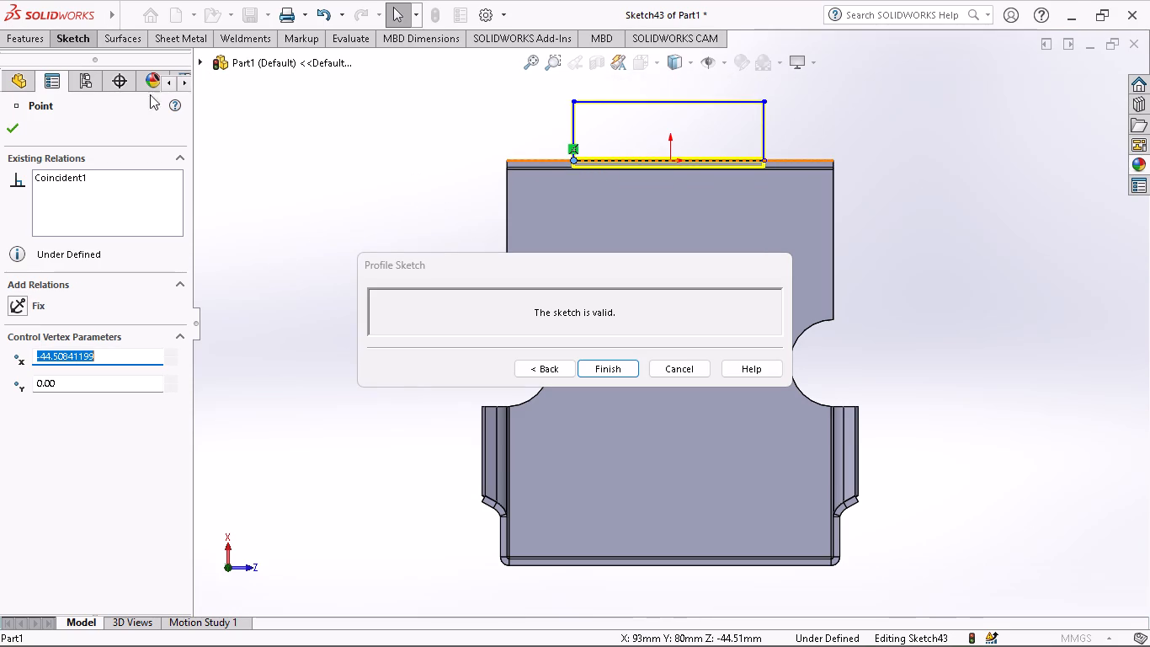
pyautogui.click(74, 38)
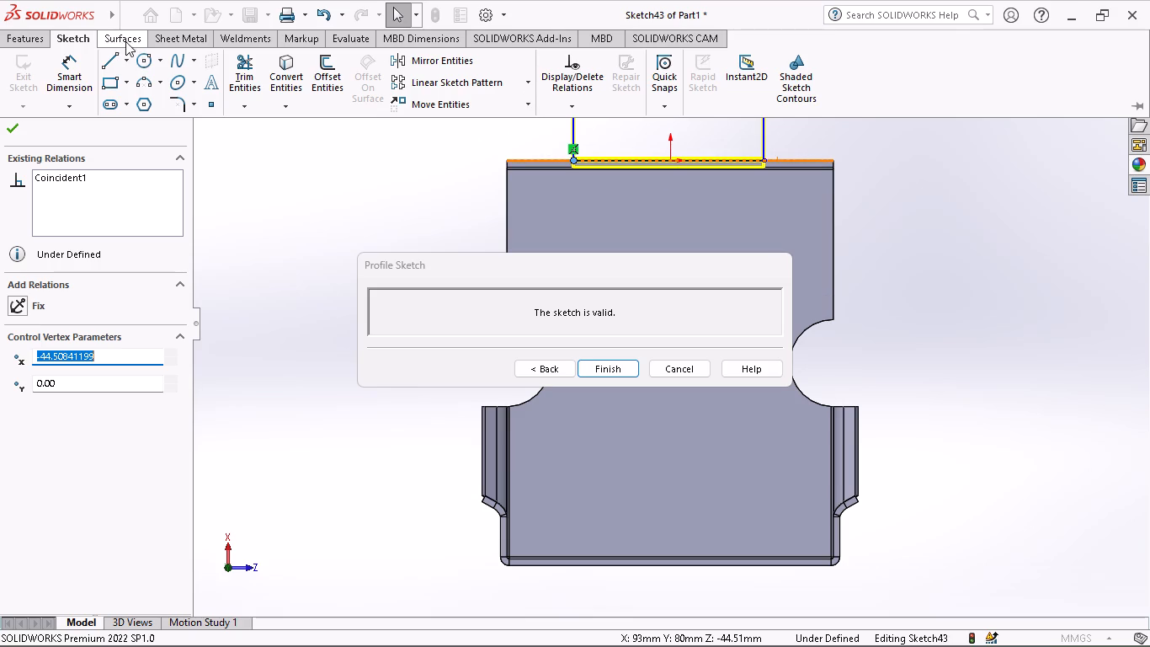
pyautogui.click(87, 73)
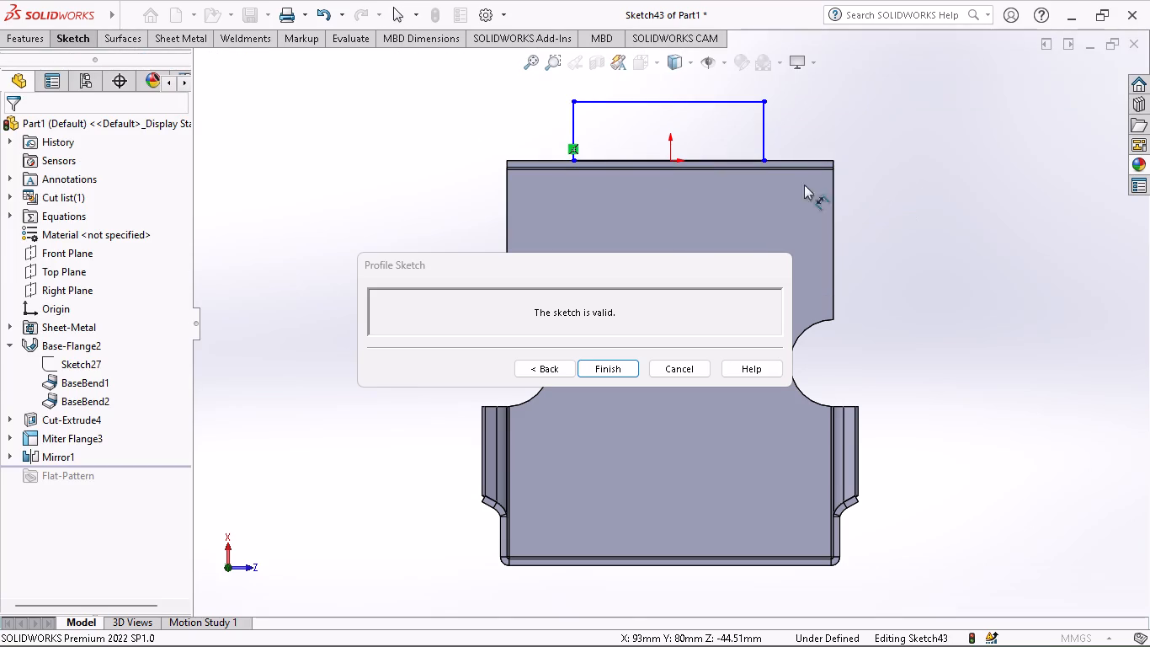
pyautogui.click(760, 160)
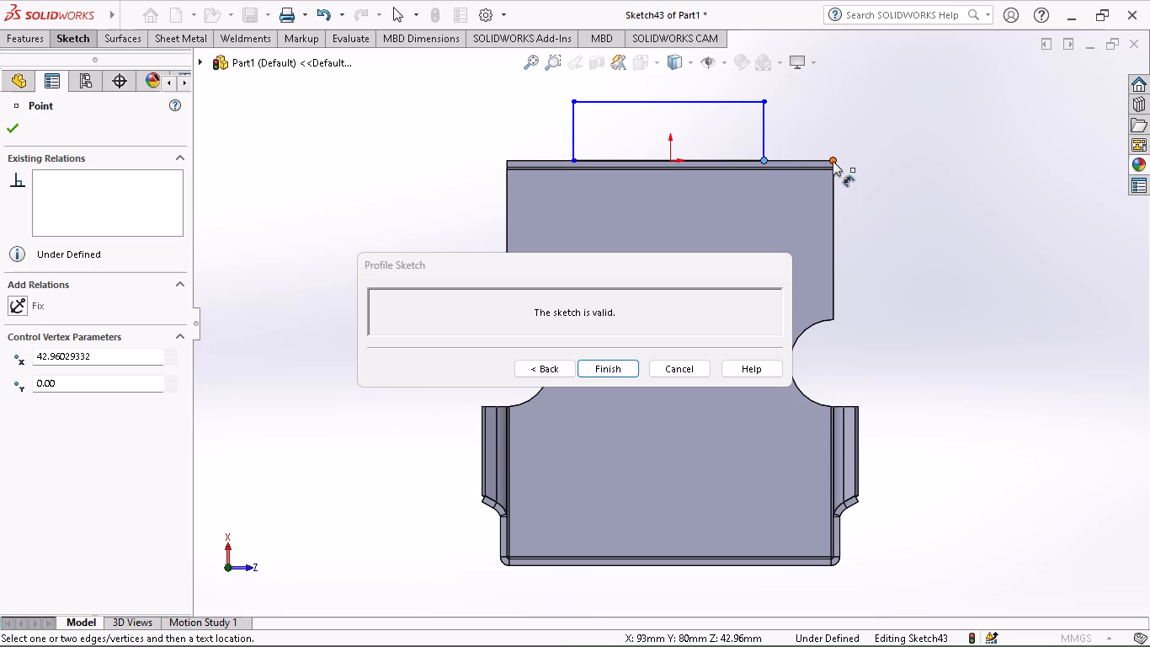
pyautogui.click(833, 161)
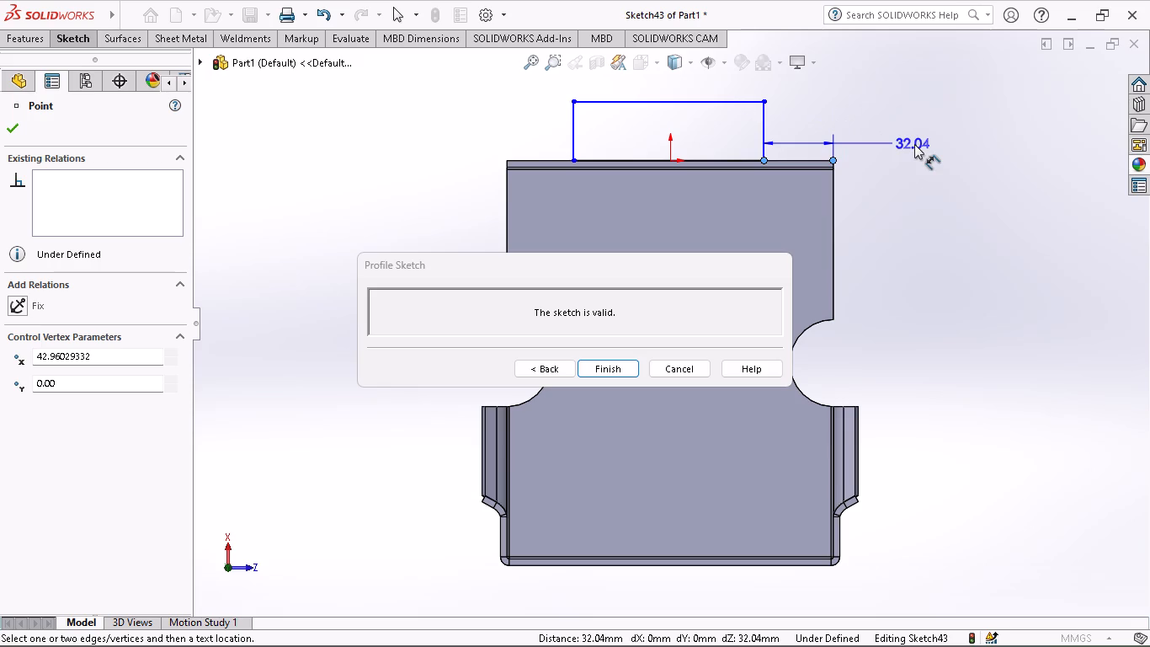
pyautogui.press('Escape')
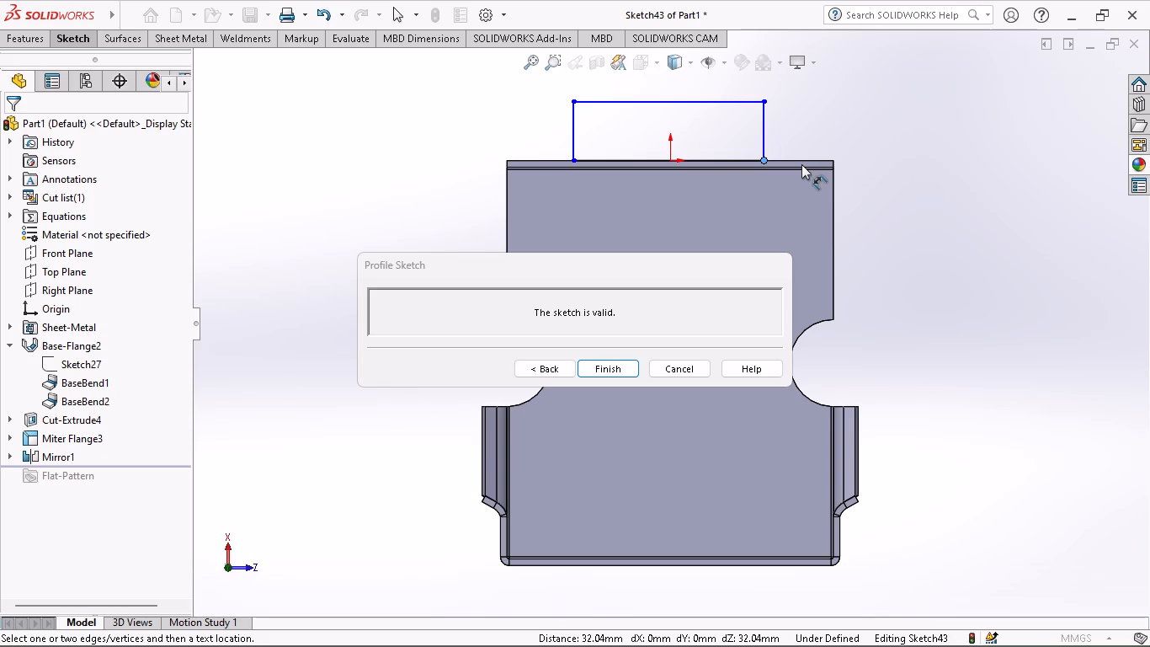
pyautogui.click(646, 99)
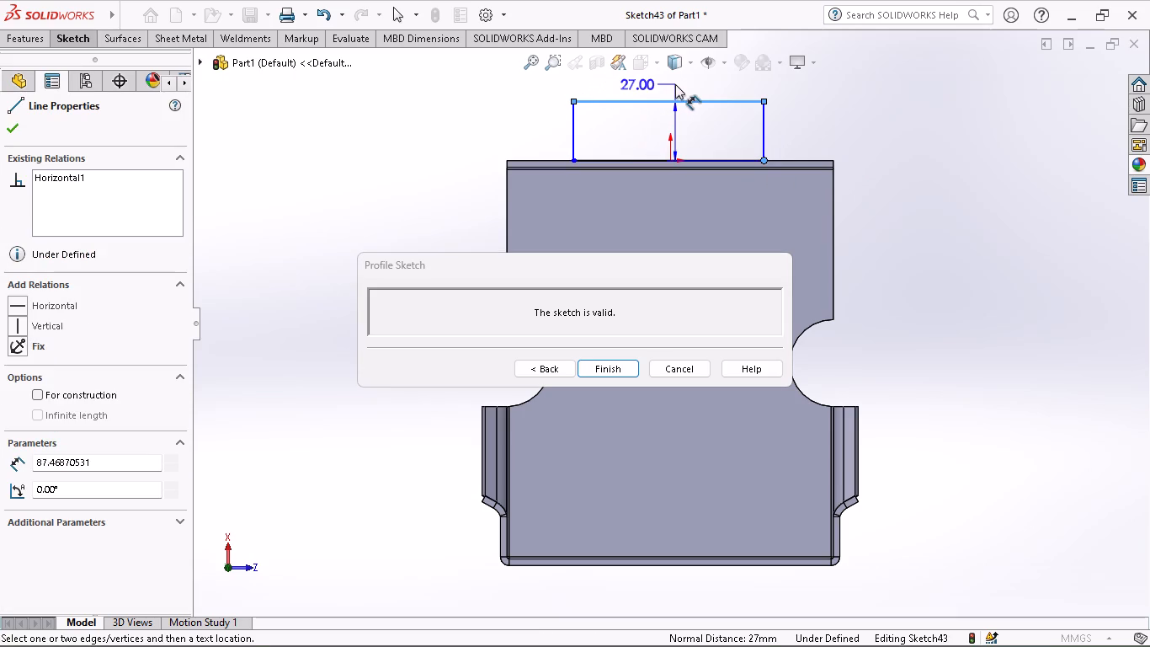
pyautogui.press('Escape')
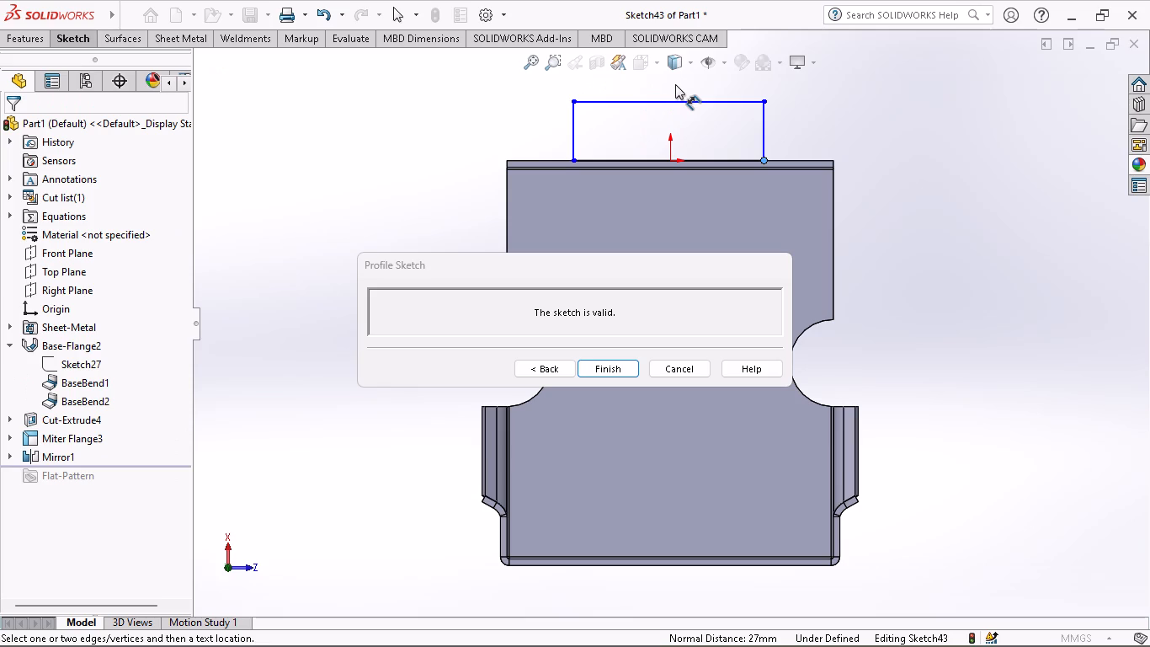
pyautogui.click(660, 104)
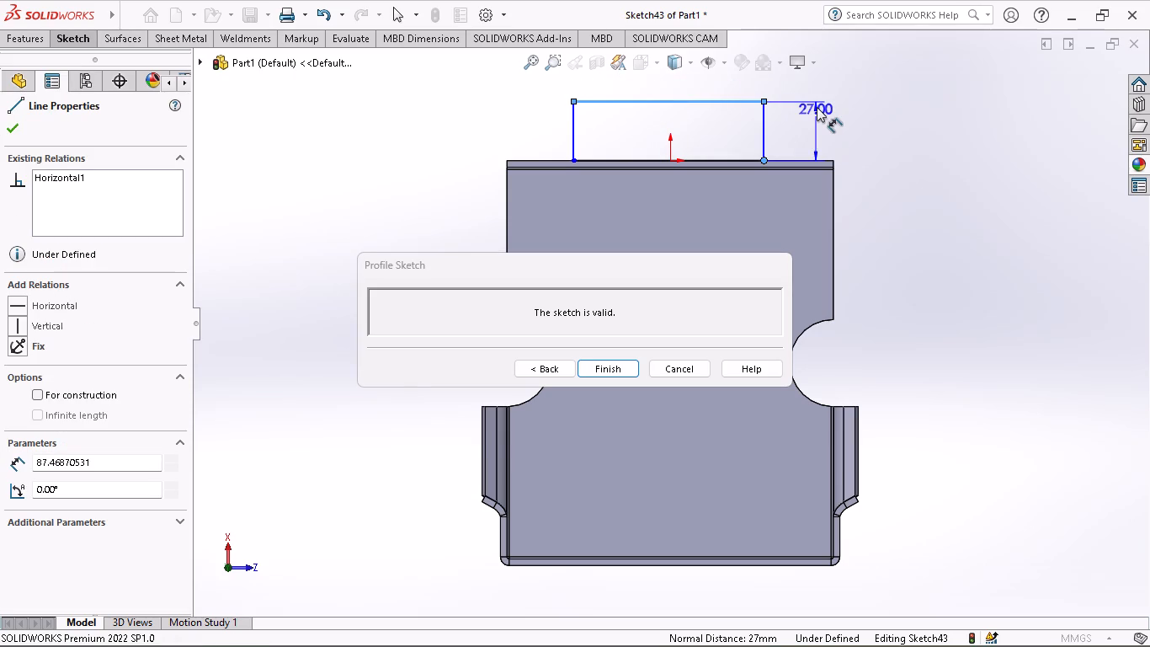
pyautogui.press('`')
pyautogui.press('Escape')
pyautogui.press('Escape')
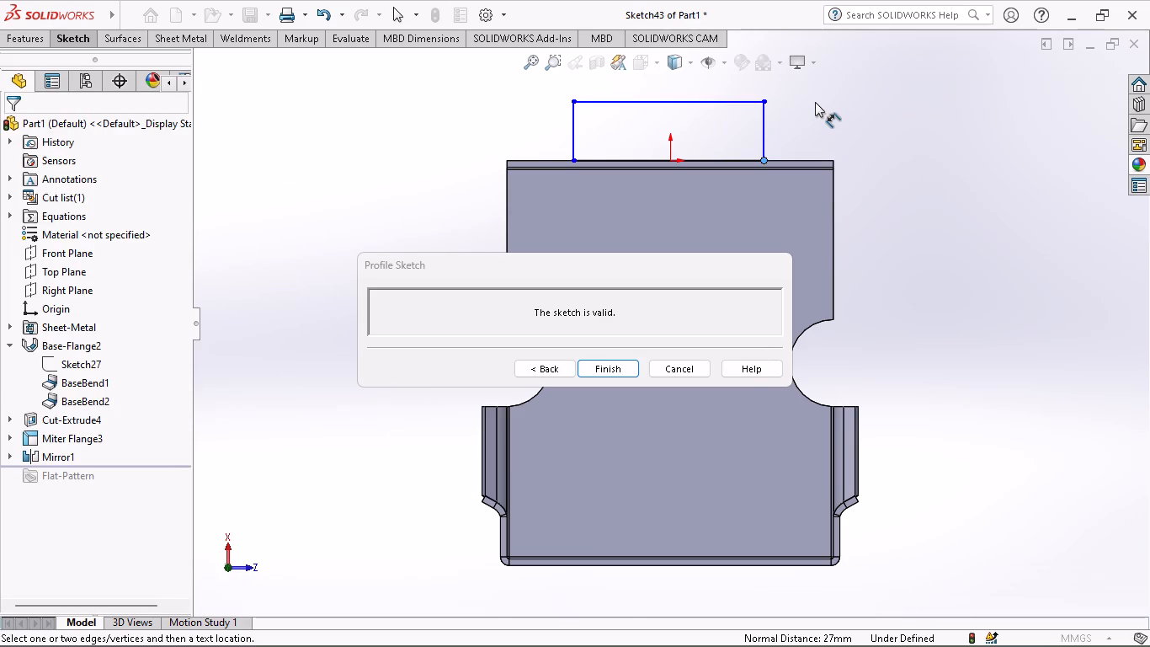
# Dimension the gap between the flange profile's +Z lower corner and the wall's +Z end vertex as 36 mm.
pyautogui.click(763, 159)
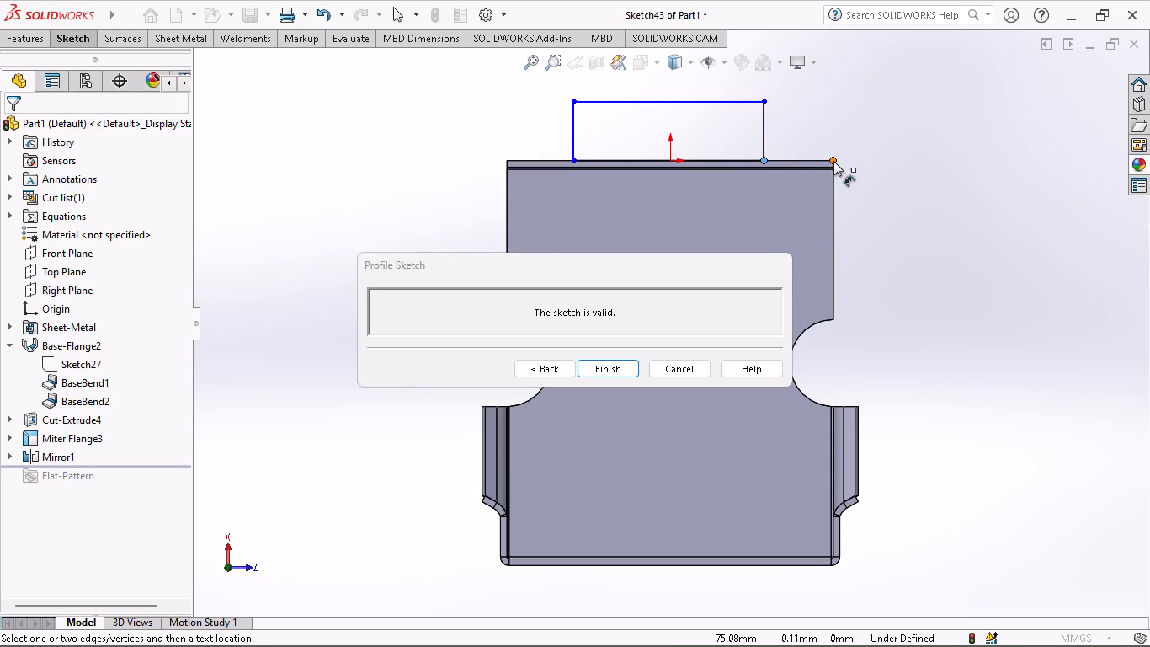
pyautogui.click(833, 161)
pyautogui.click(827, 129)
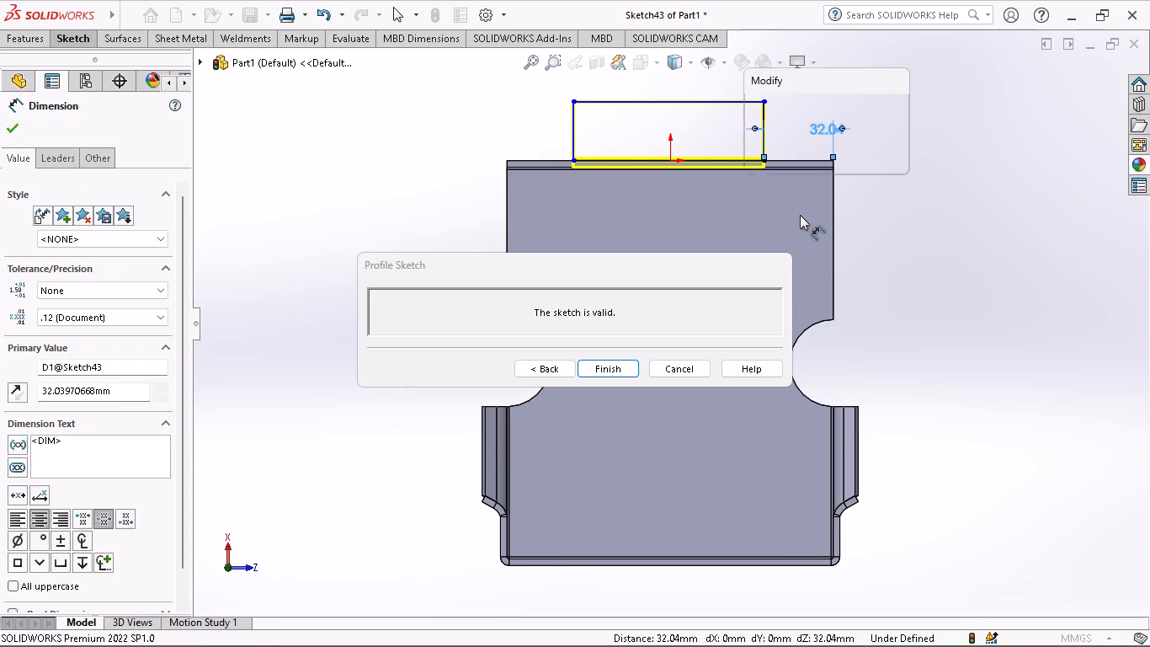
pyautogui.write('21.22')
pyautogui.press('Return')
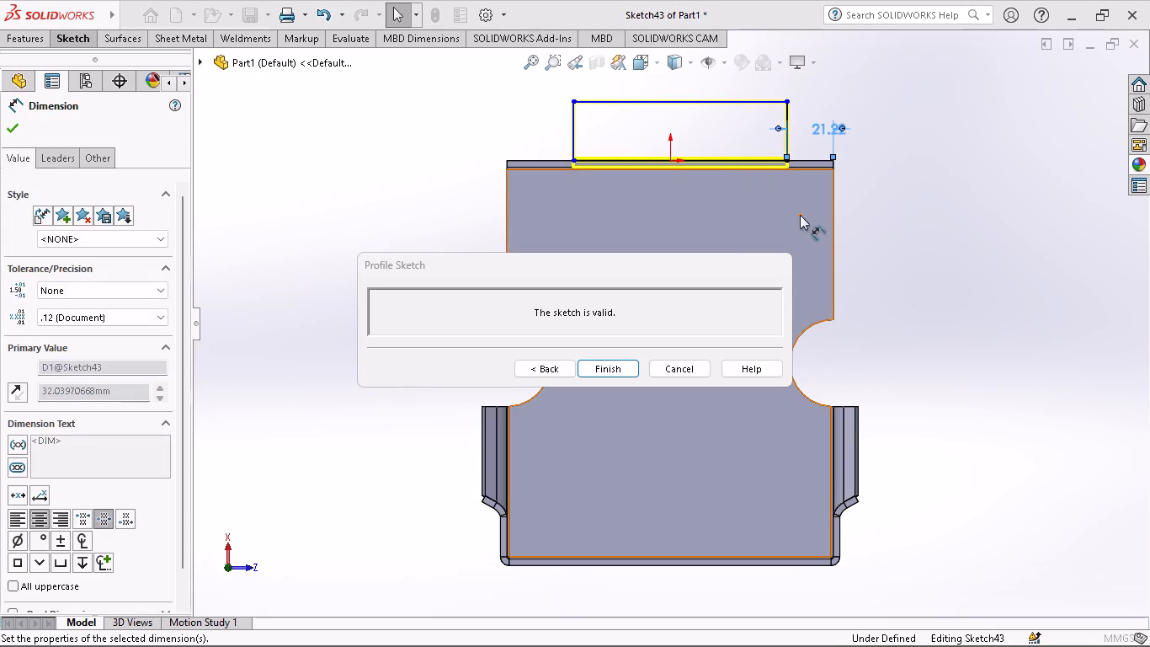
pyautogui.doubleClick(812, 131)
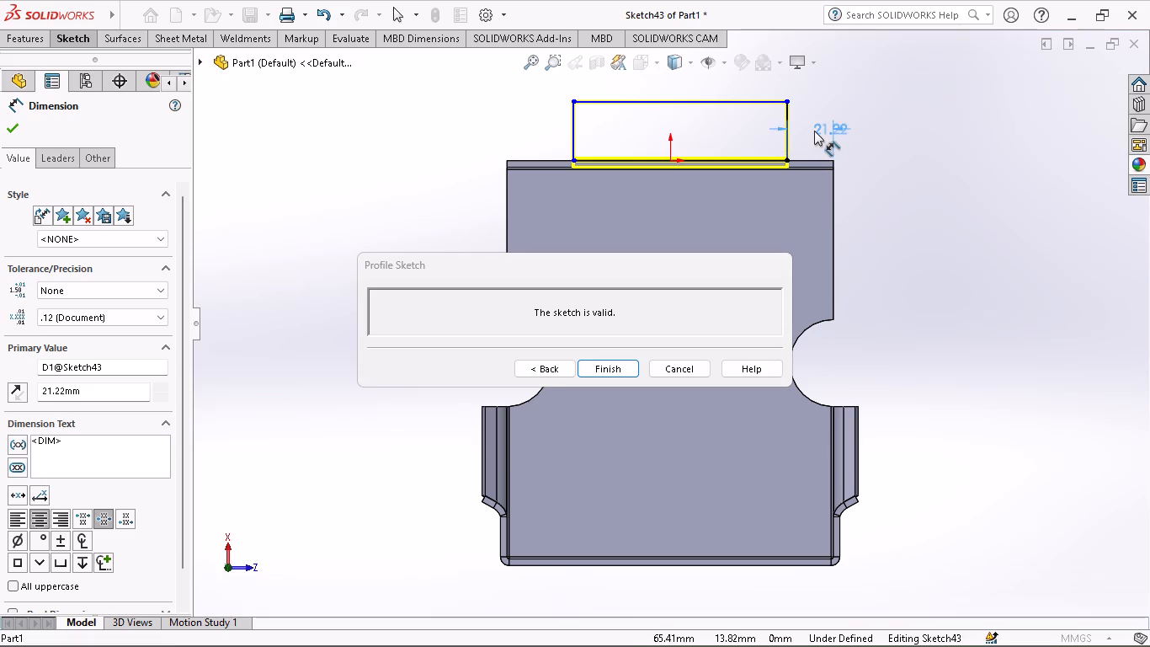
pyautogui.click(831, 135)
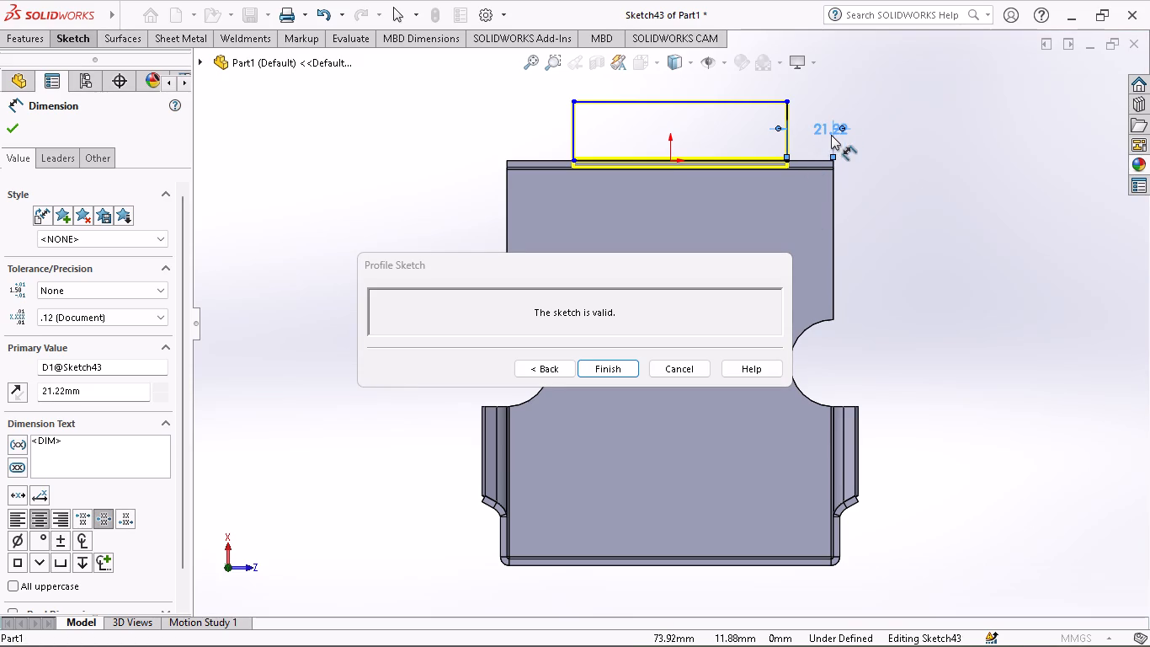
pyautogui.doubleClick(822, 135)
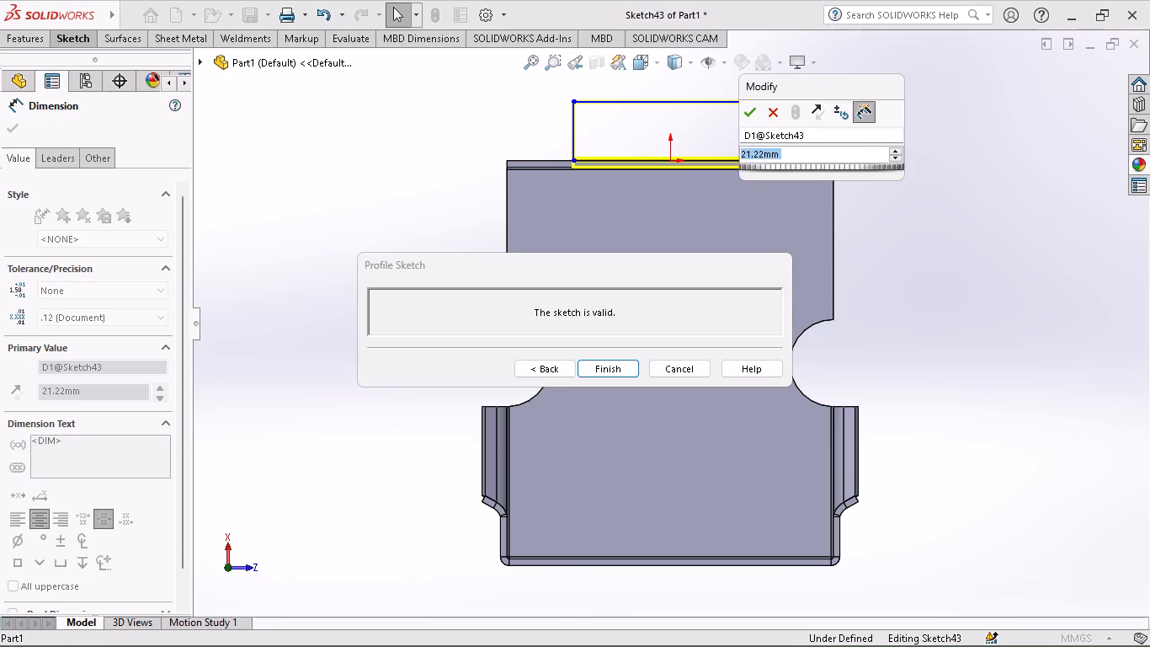
pyautogui.write('36')
pyautogui.press('Return')
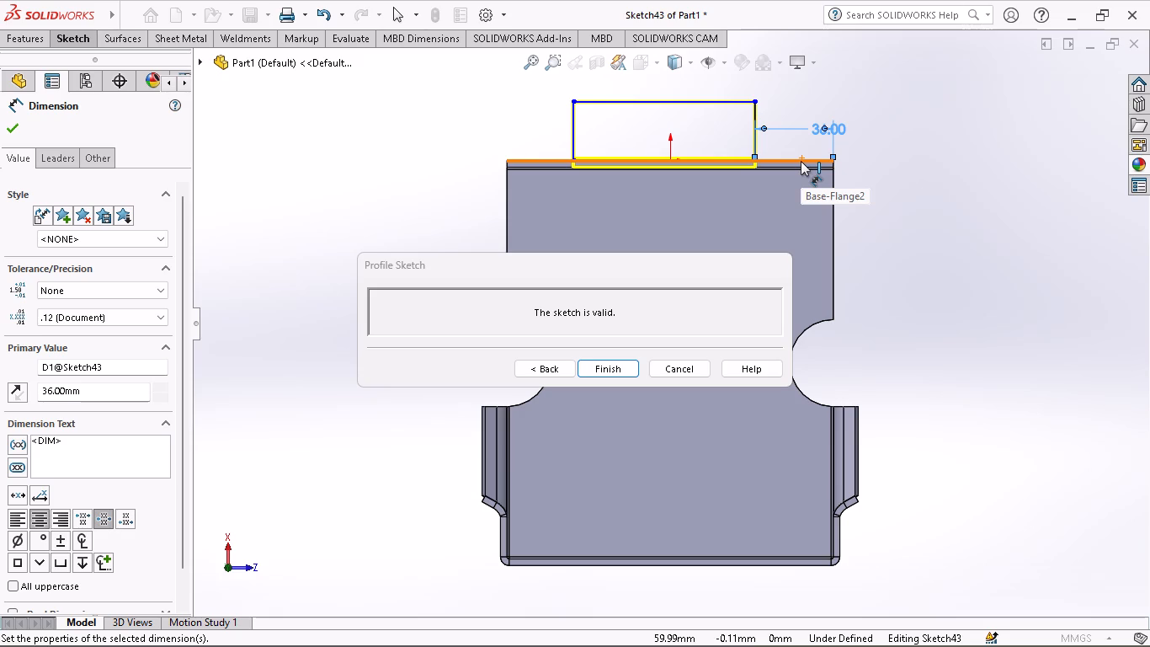
# Dimension the gap between the wall's opposite, -Z end vertex and the profile's nearest lower corner as 36 mm.
pyautogui.click(506, 161)
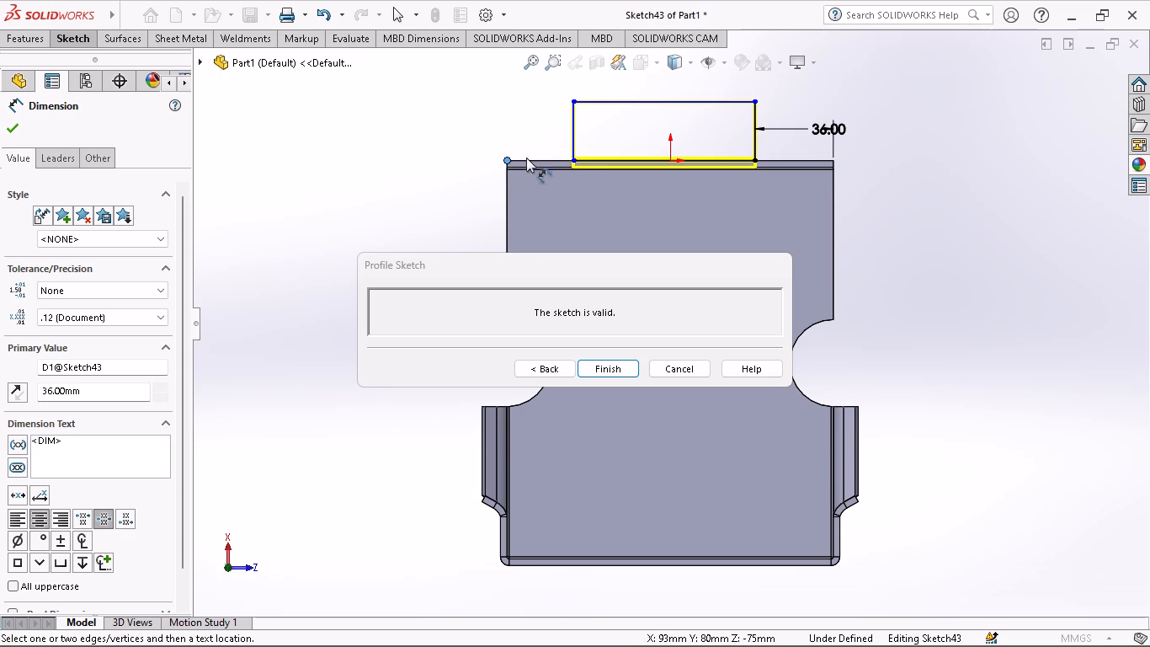
pyautogui.click(576, 158)
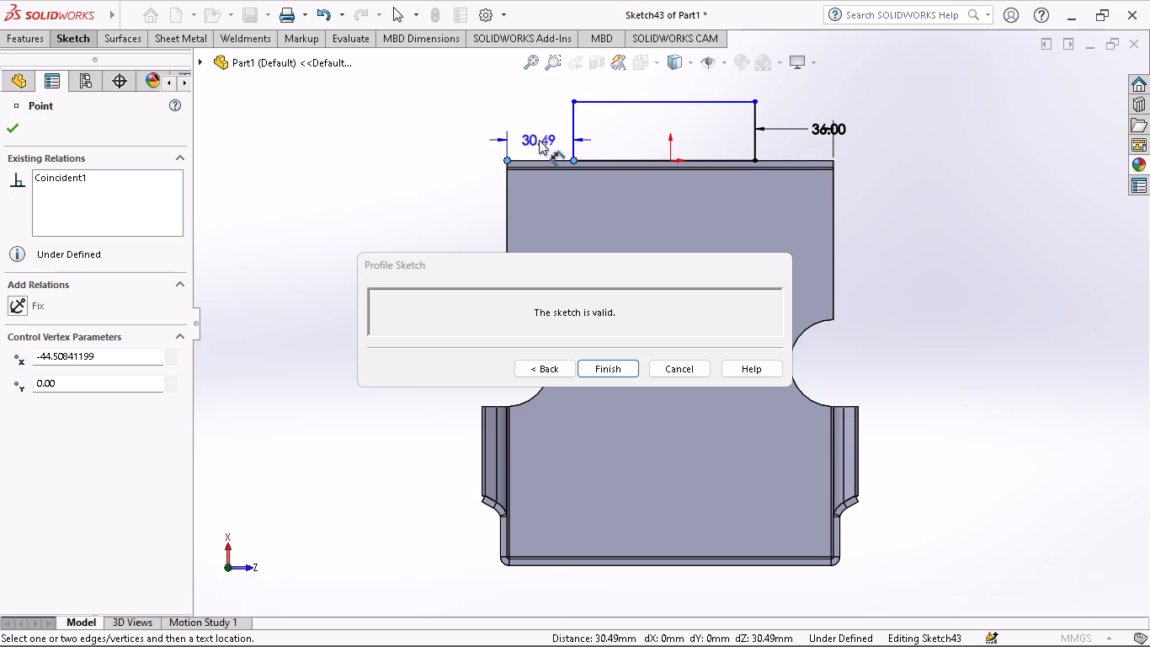
pyautogui.click(539, 140)
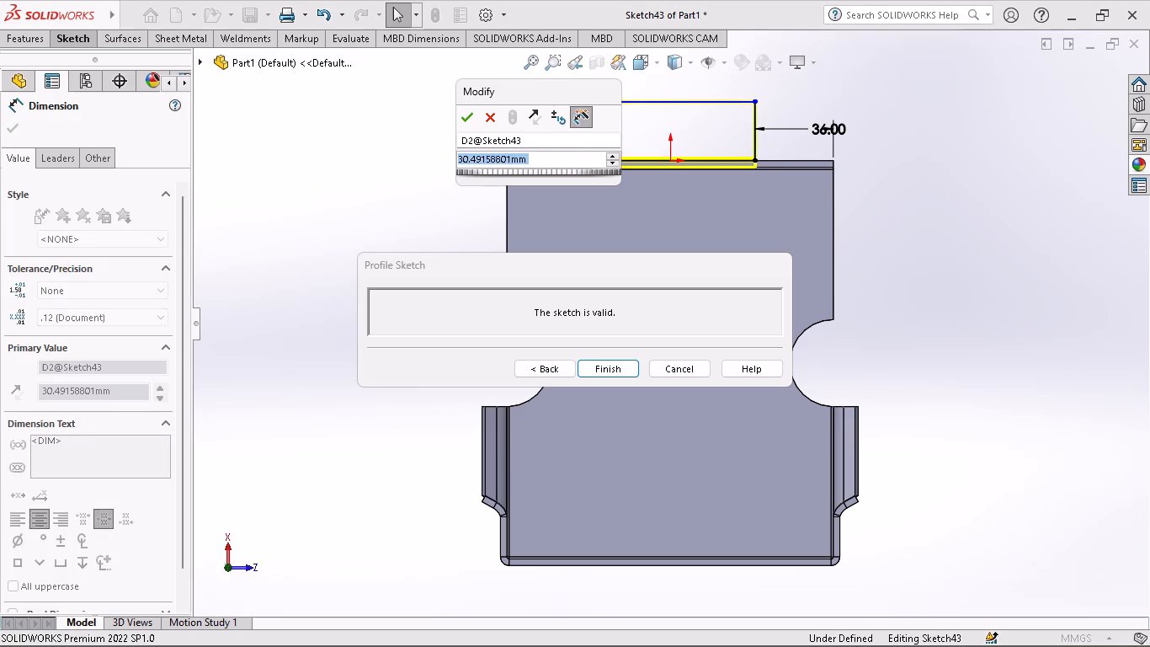
pyautogui.write('36')
pyautogui.press('Return')
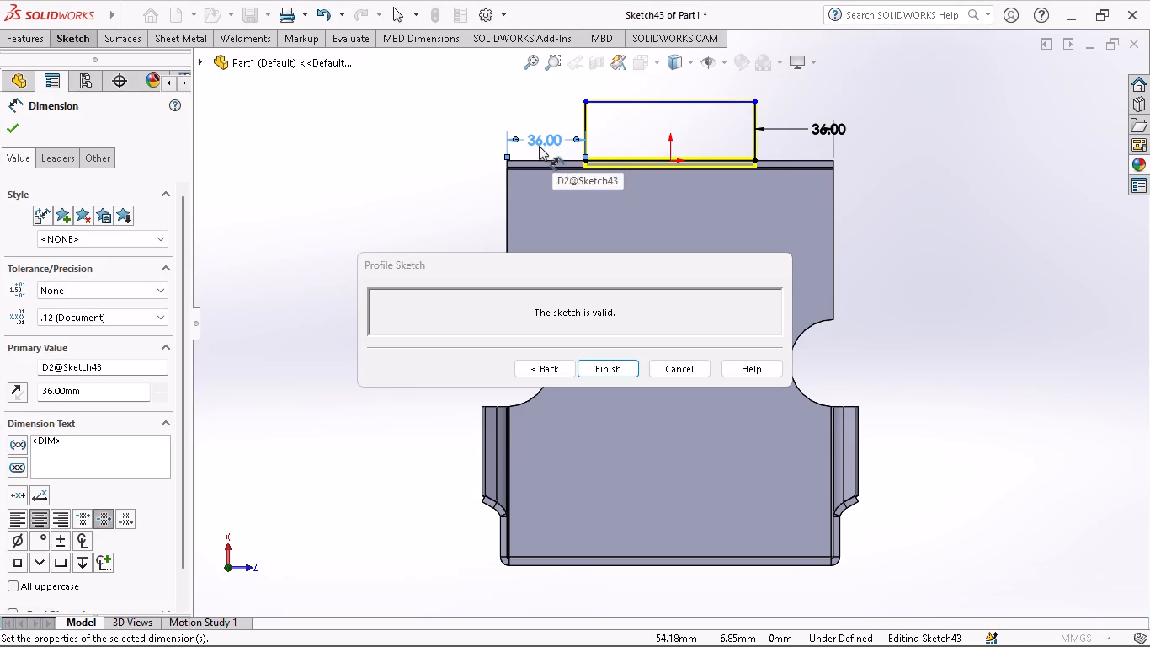
pyautogui.click(12, 130)
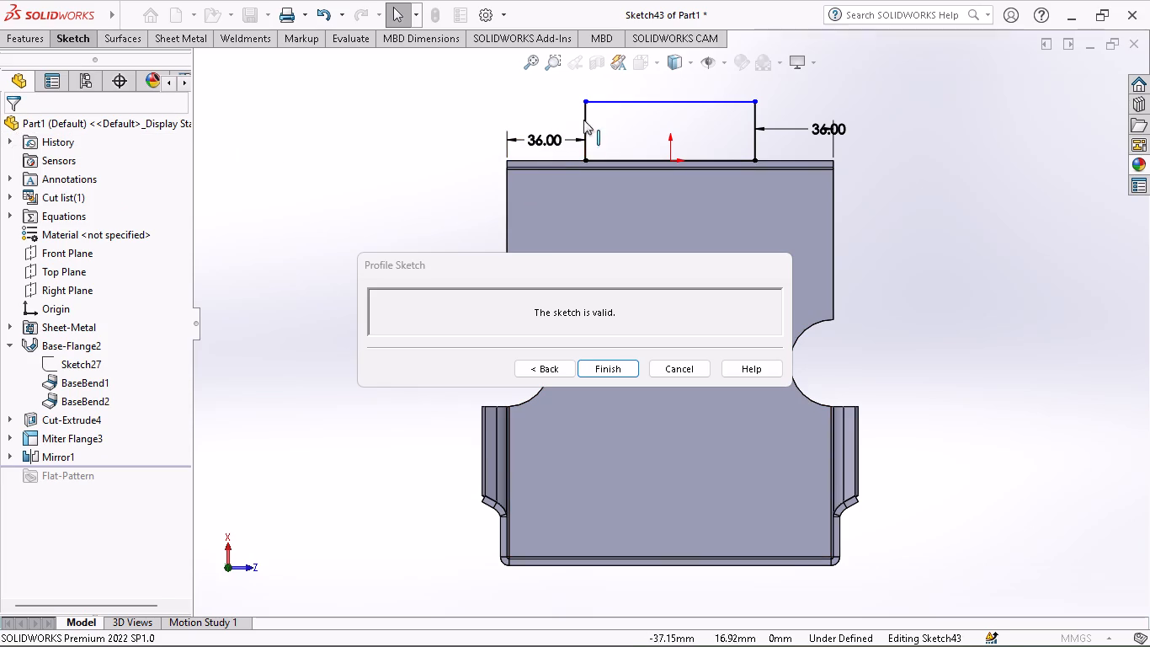
# Dimension the flange profile's height as 20 mm between its -Z side corner points and finish the edge flange.
pyautogui.click(76, 42)
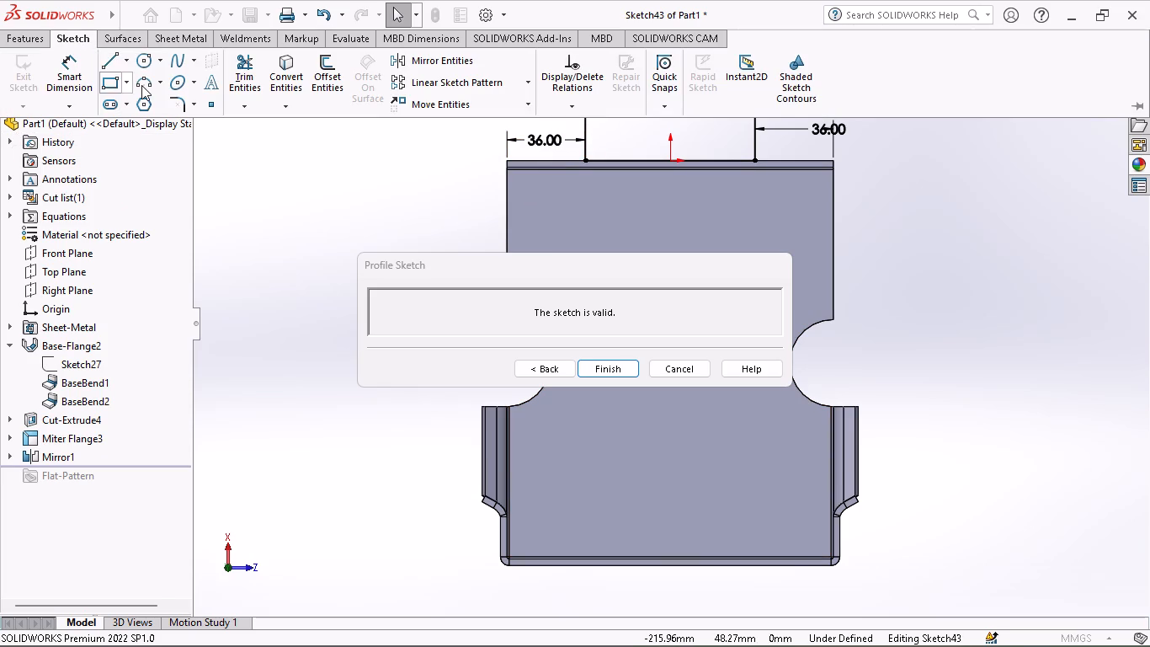
pyautogui.click(77, 81)
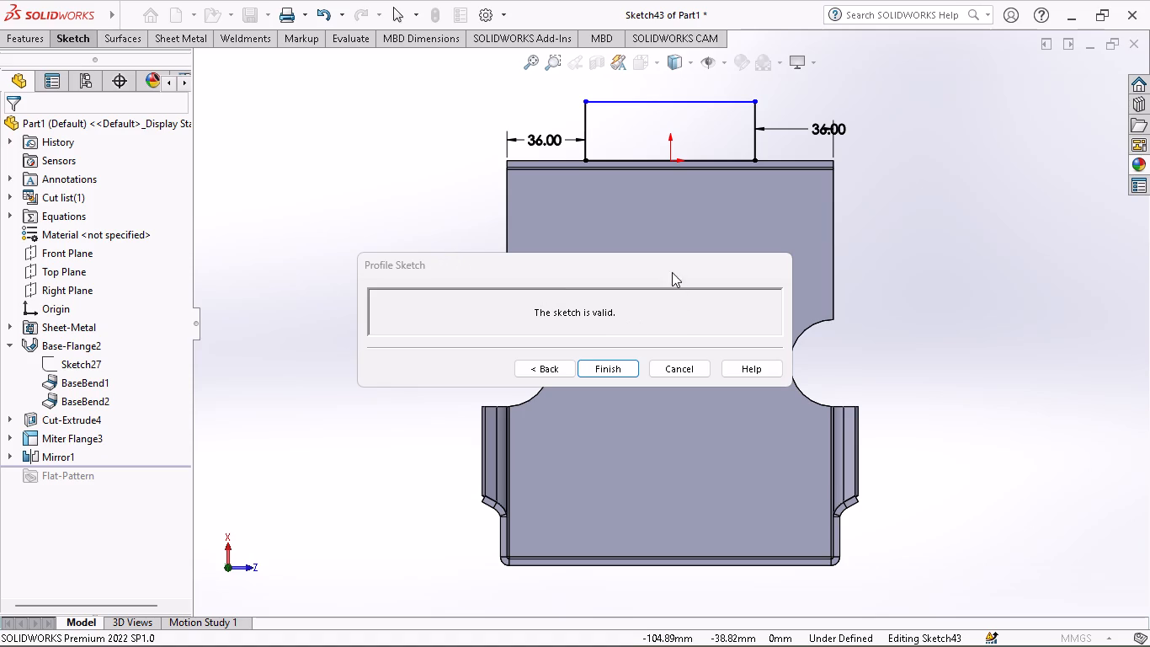
pyautogui.click(583, 160)
pyautogui.click(582, 104)
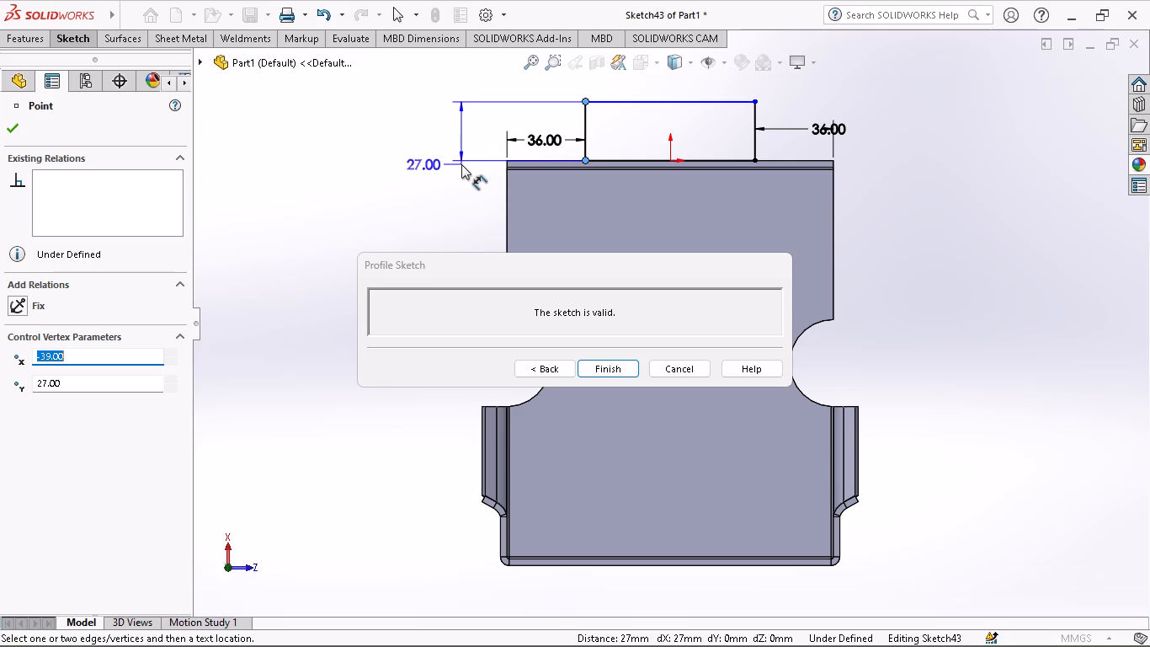
pyautogui.click(405, 179)
pyautogui.press('2')
pyautogui.press('0')
pyautogui.press('Return')
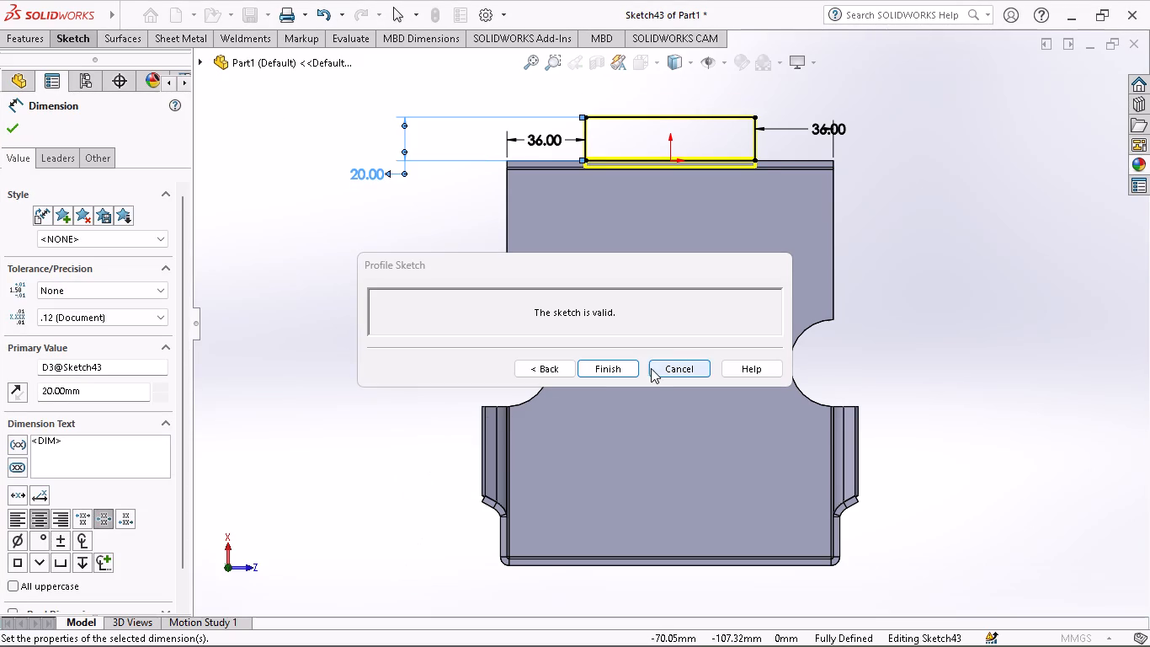
pyautogui.click(619, 372)
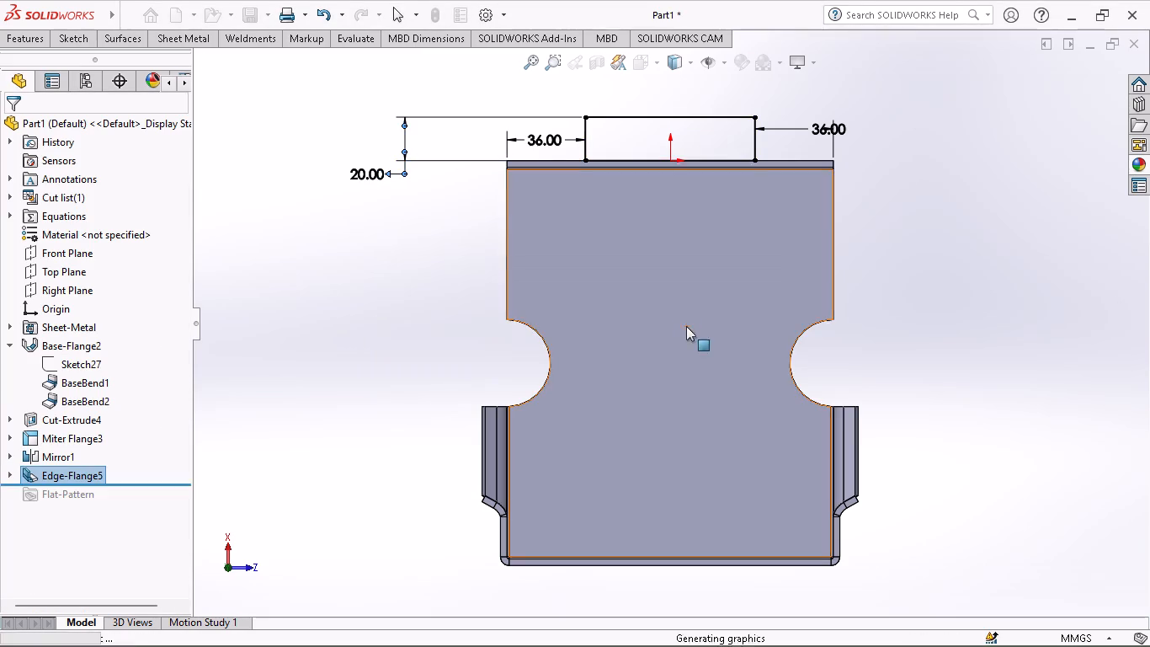
# Mirror the new edge flange about the Right Plane onto the opposite side wall.
pyautogui.moveTo(686, 326); pyautogui.dragTo(757, 312, button='middle')
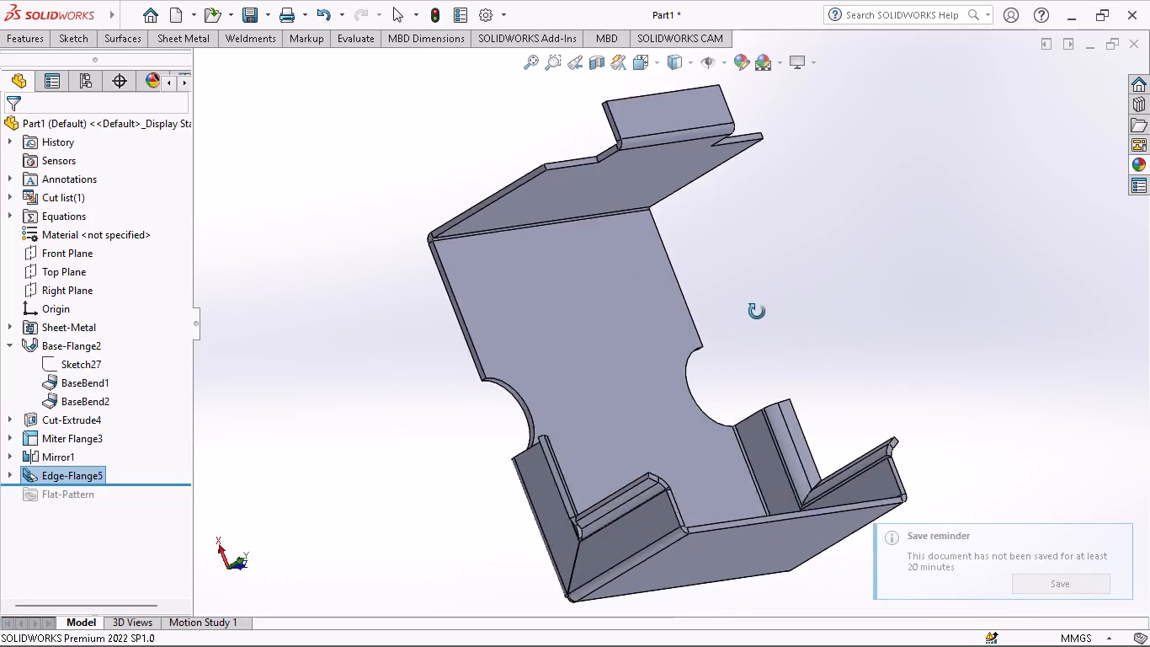
pyautogui.moveTo(757, 312); pyautogui.dragTo(1008, 606, button='middle')
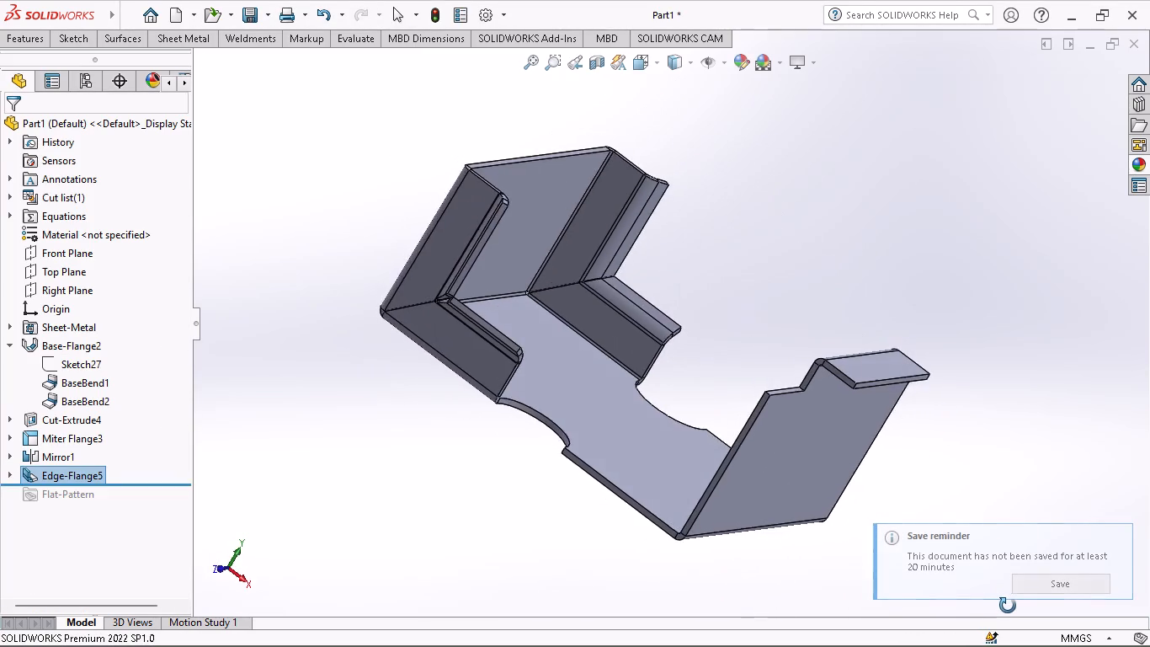
pyautogui.moveTo(1008, 606); pyautogui.dragTo(972, 583, button='middle')
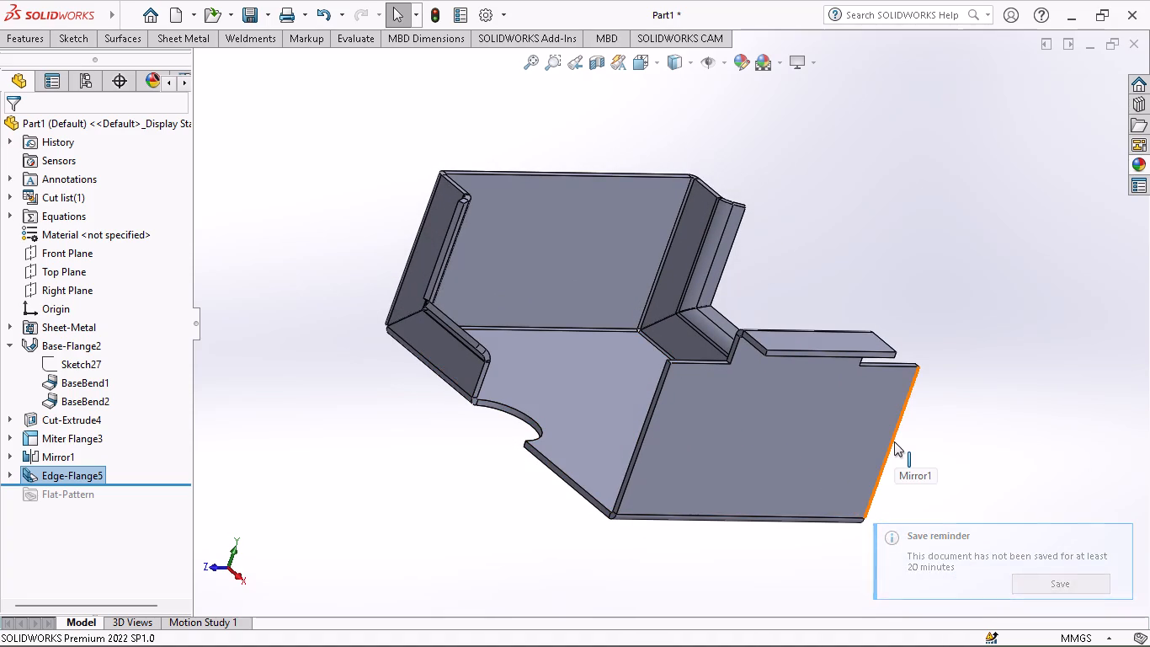
pyautogui.moveTo(889, 444); pyautogui.dragTo(821, 476, button='middle')
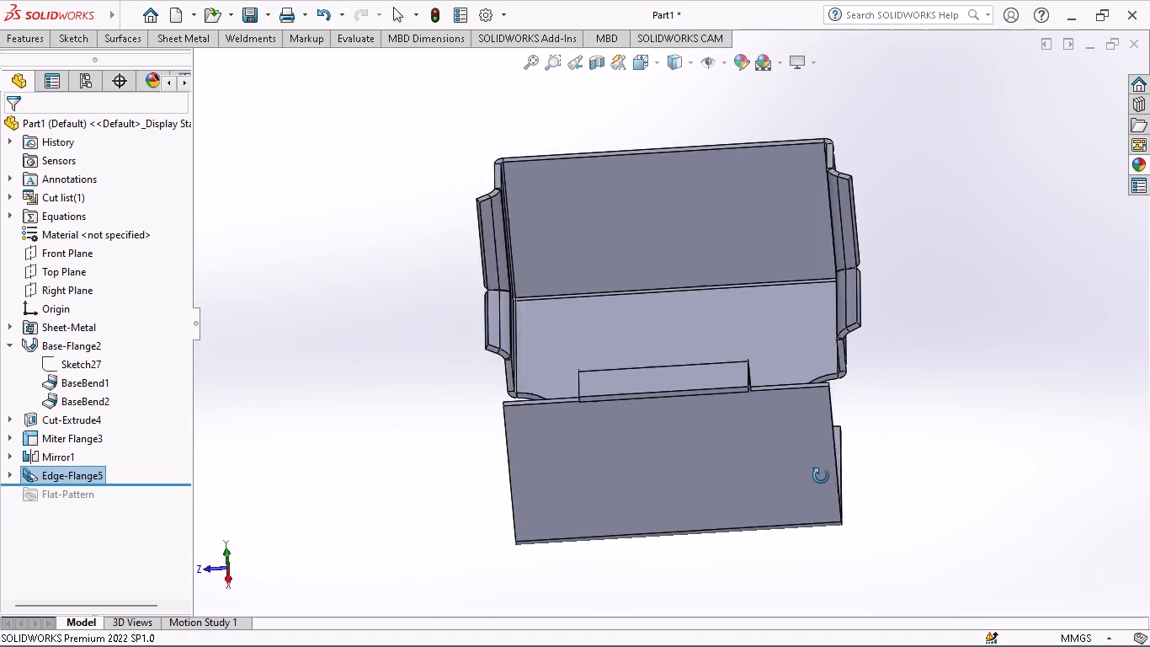
pyautogui.moveTo(821, 476); pyautogui.dragTo(924, 404, button='middle')
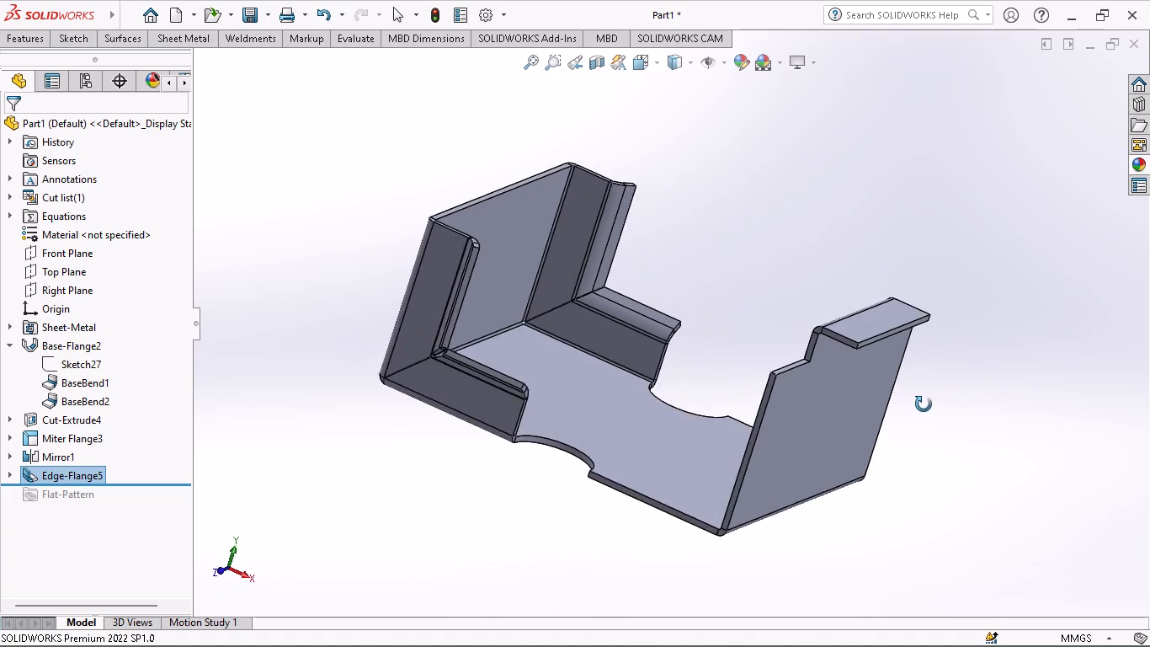
pyautogui.moveTo(924, 404); pyautogui.dragTo(900, 409, button='middle')
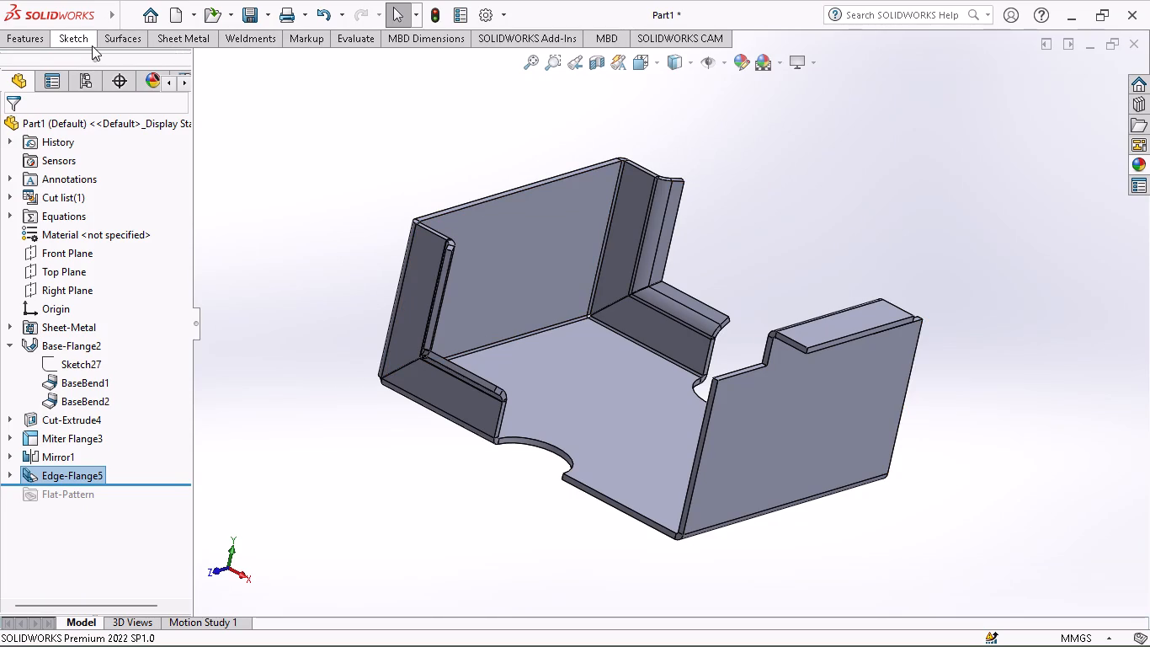
pyautogui.click(40, 44)
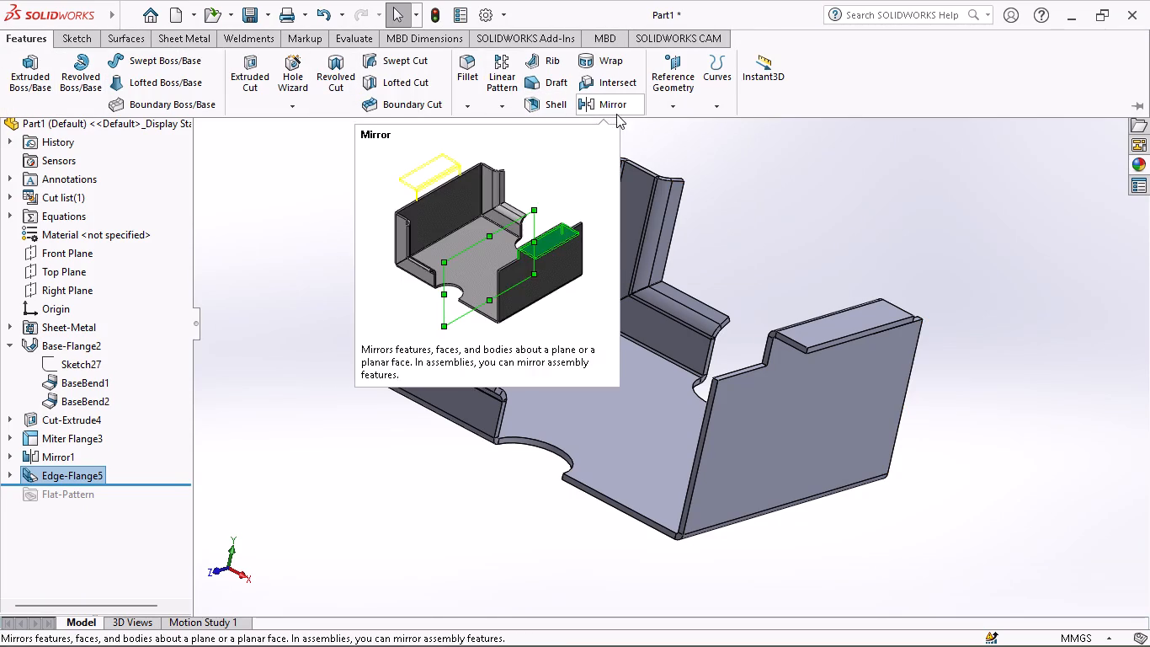
pyautogui.click(616, 114)
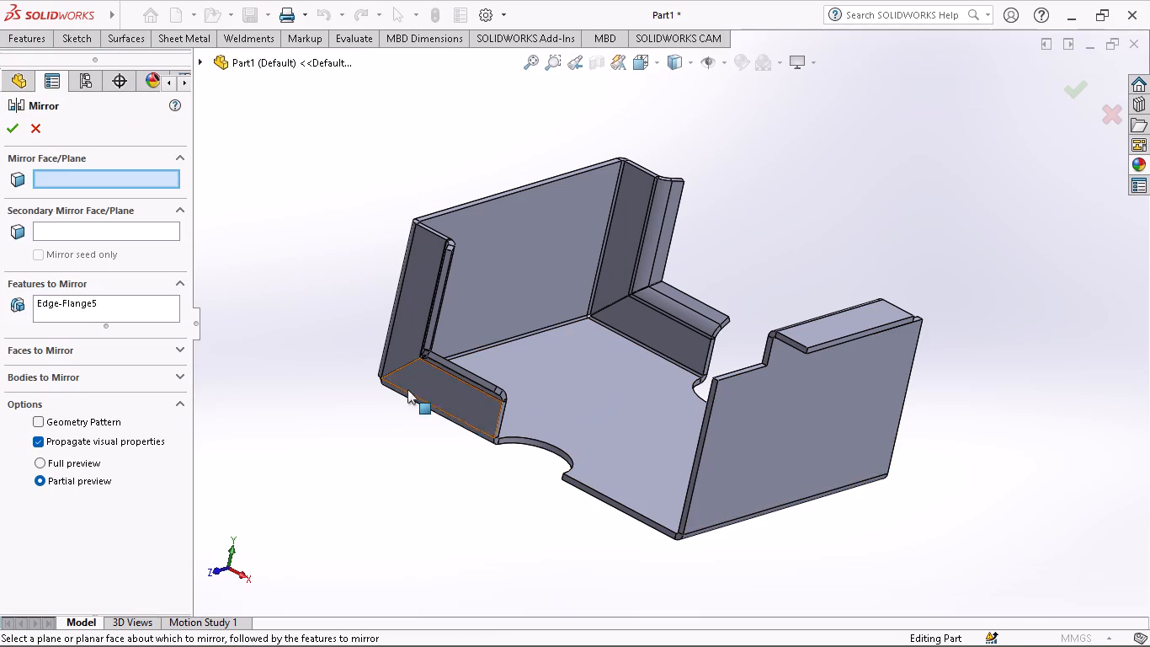
pyautogui.click(207, 67)
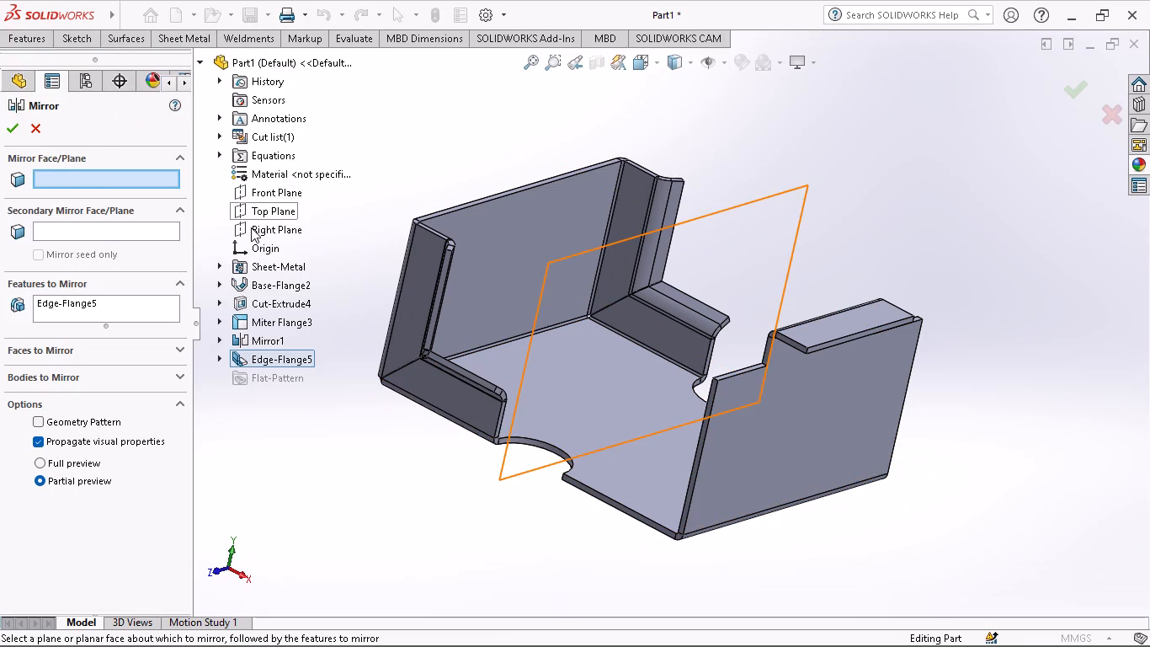
pyautogui.click(251, 227)
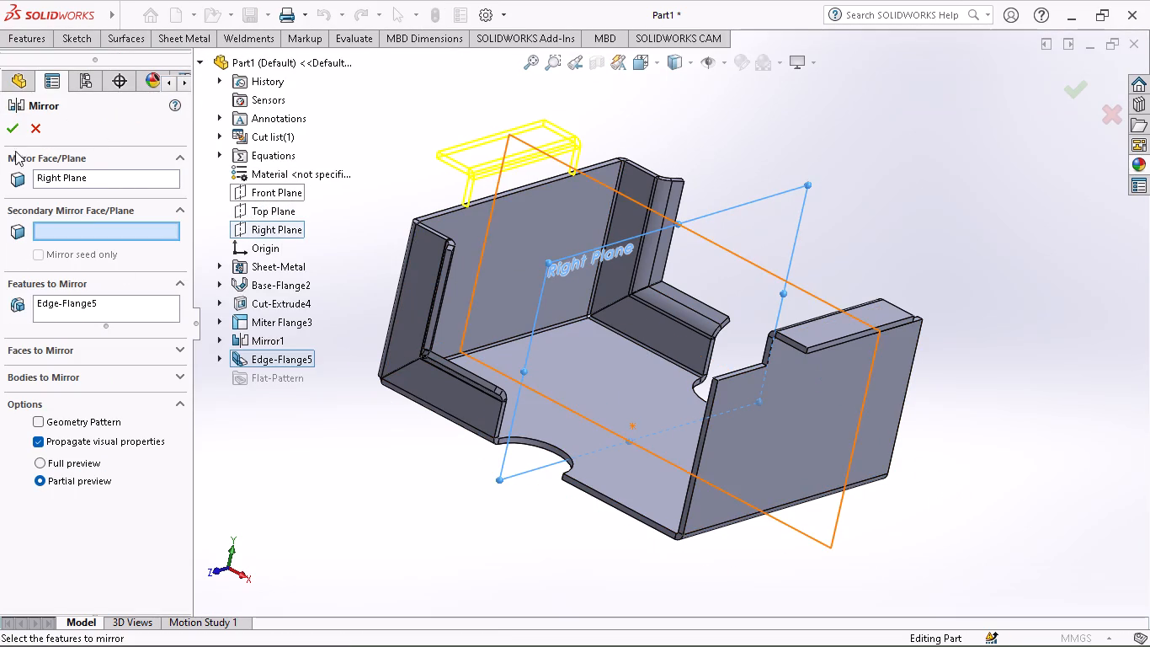
pyautogui.click(5, 136)
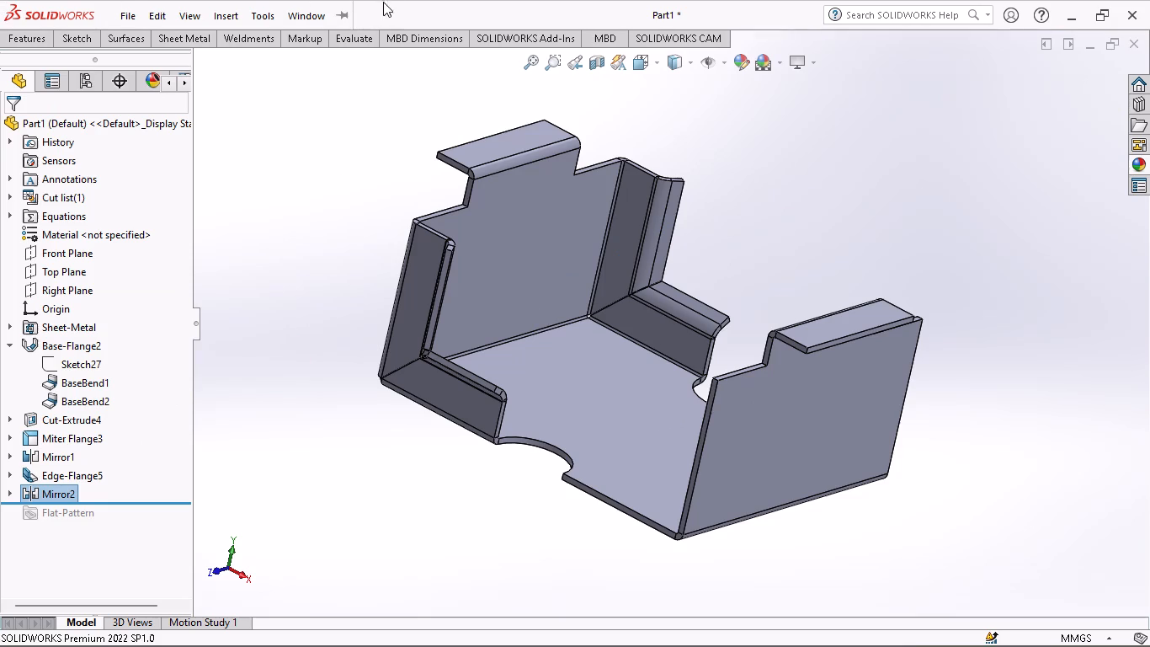
# Examine the part and the mirrored edge flanges on both walls from several angles.
pyautogui.moveTo(640, 288); pyautogui.dragTo(580, 315, button='middle')
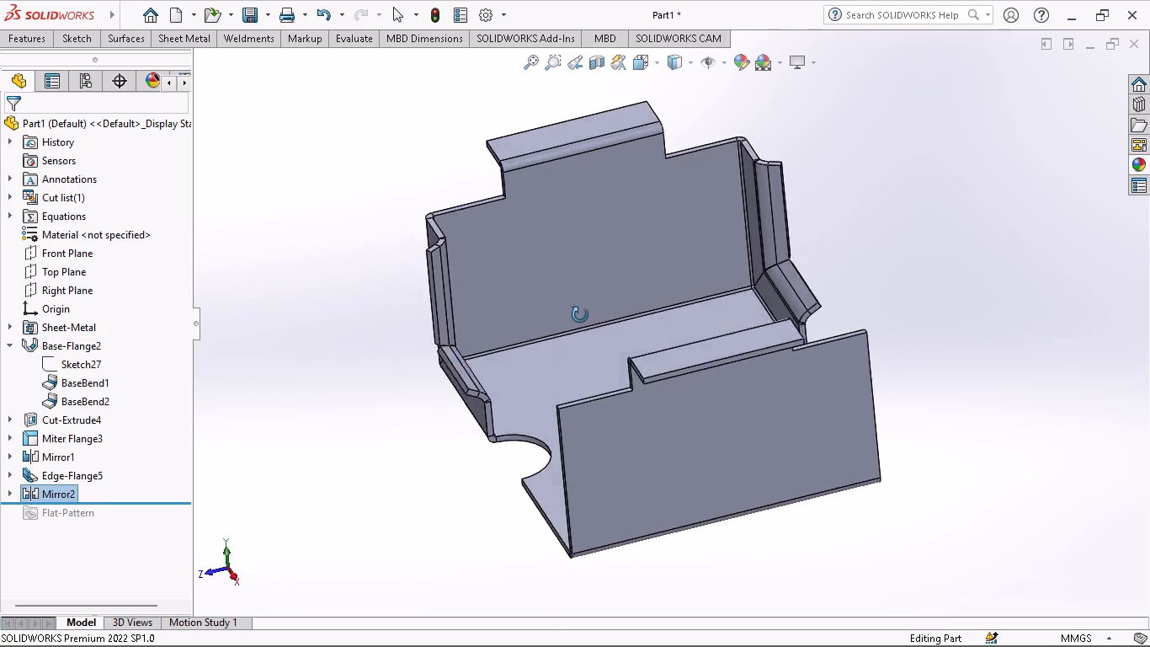
pyautogui.moveTo(580, 315); pyautogui.dragTo(675, 323, button='middle')
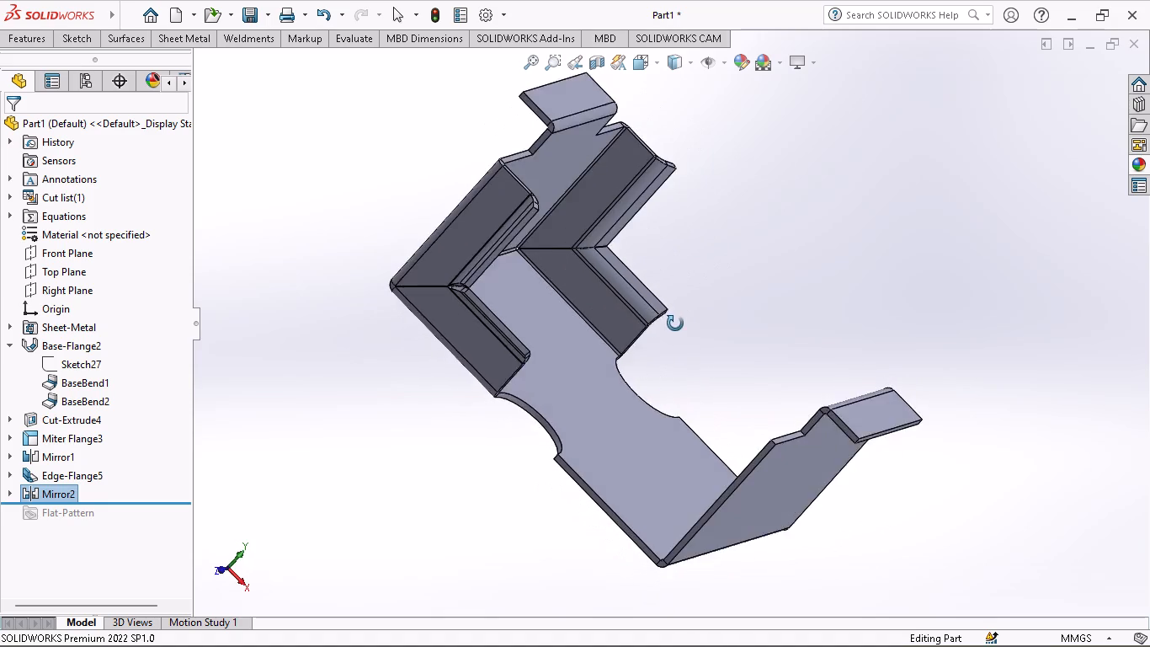
pyautogui.moveTo(675, 323); pyautogui.dragTo(603, 358, button='middle')
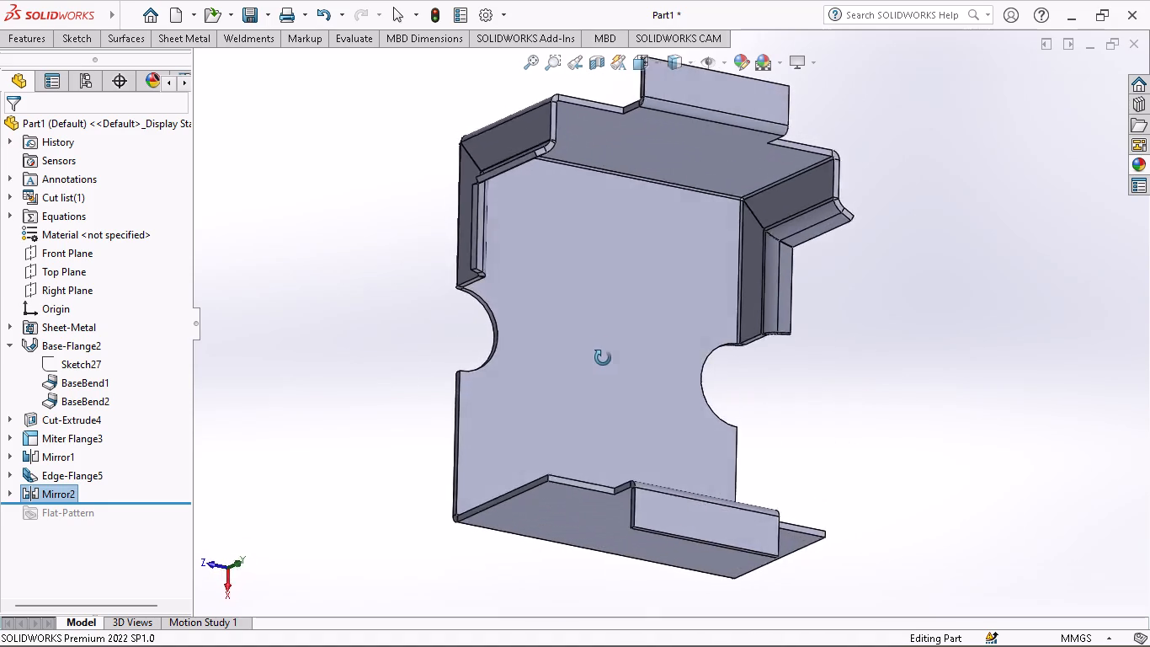
pyautogui.moveTo(603, 358); pyautogui.dragTo(681, 165, button='middle')
pyautogui.moveTo(656, 233); pyautogui.dragTo(597, 207, button='middle')
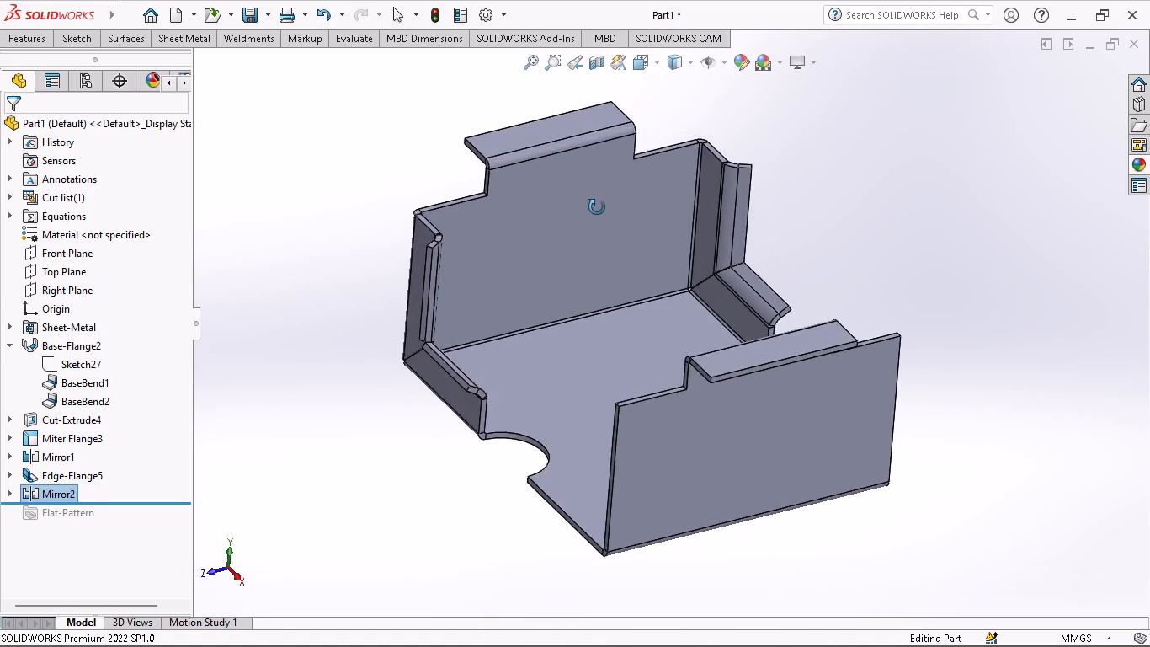
pyautogui.moveTo(597, 207); pyautogui.dragTo(613, 190, button='middle')
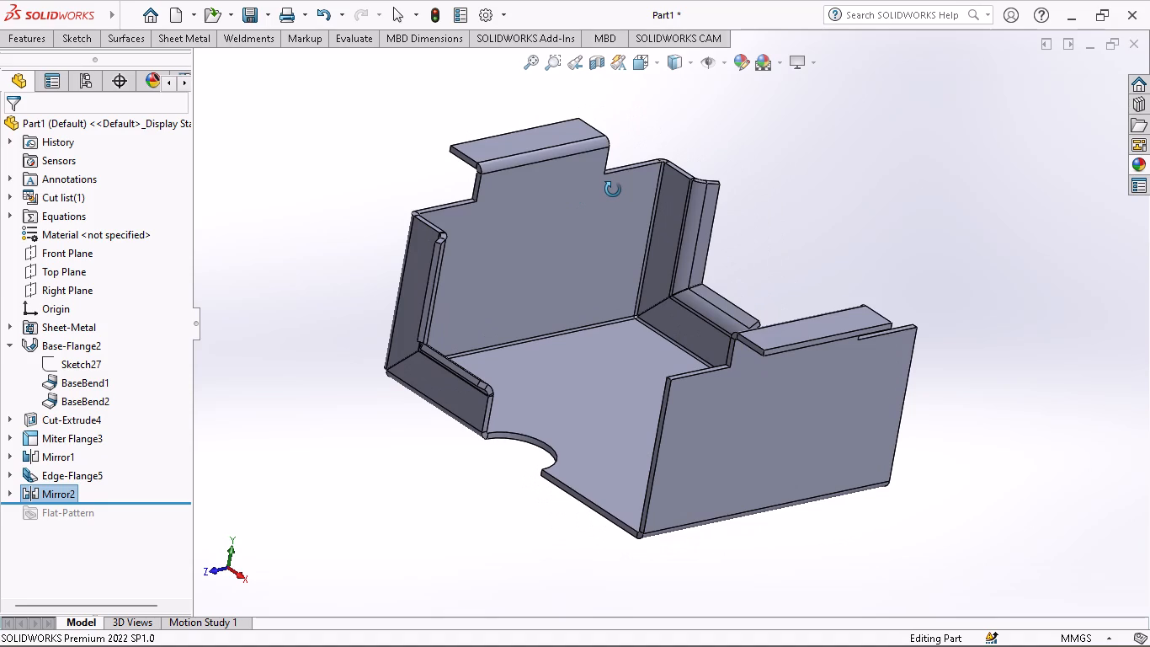
pyautogui.moveTo(613, 190); pyautogui.dragTo(634, 199, button='middle')
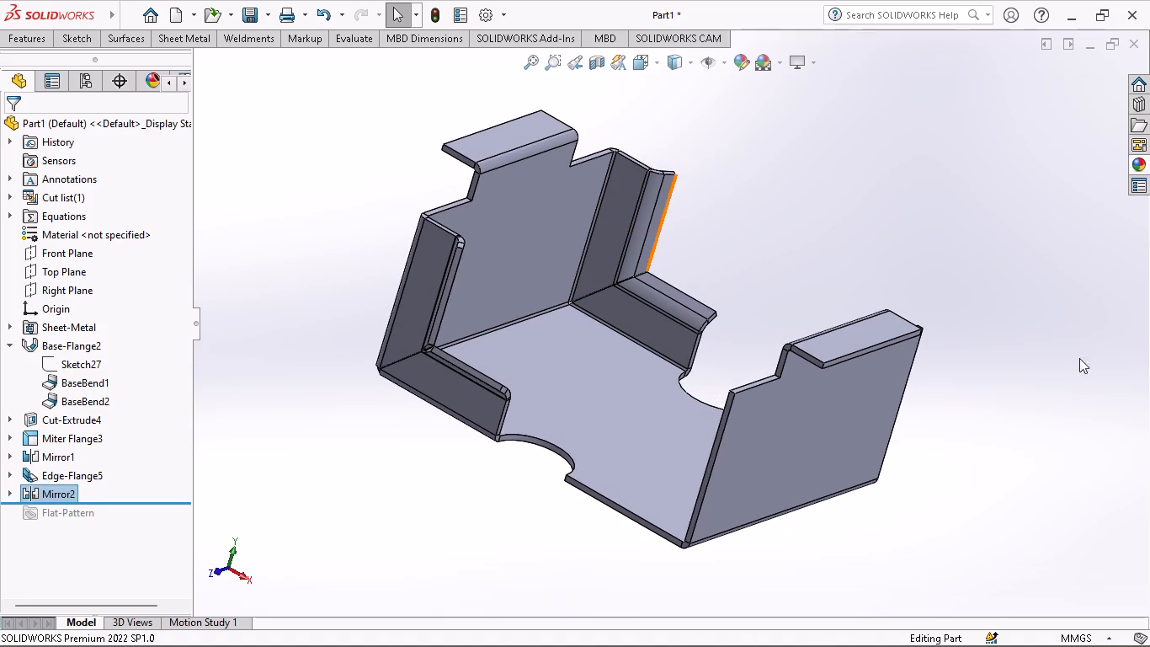
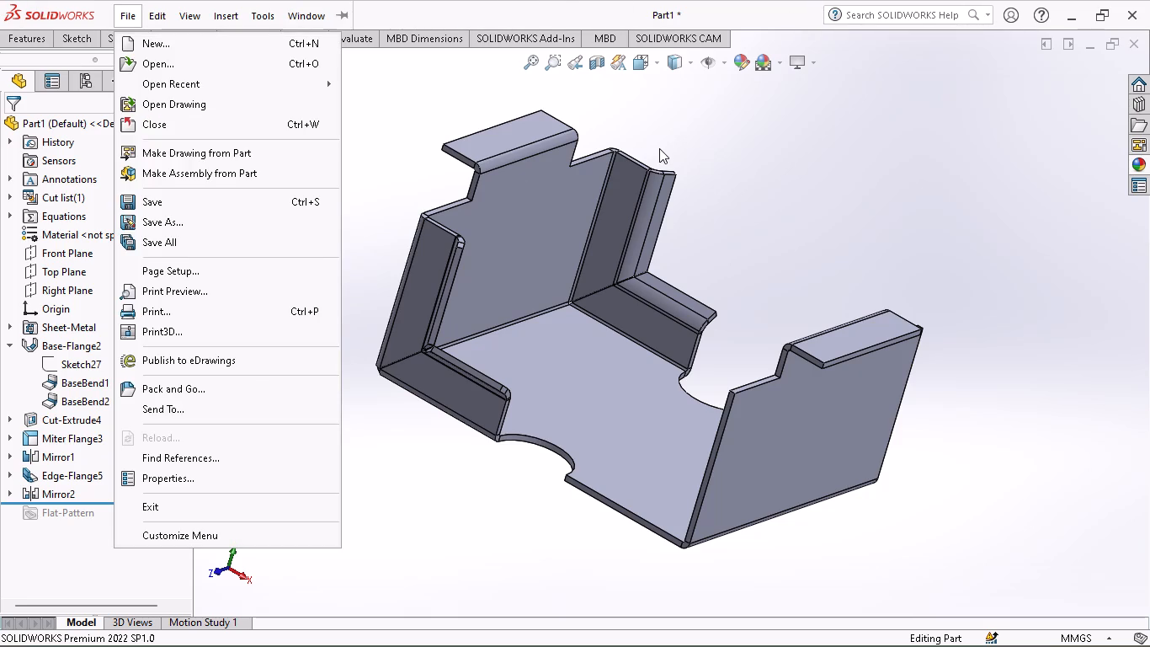
# Start a Base Flange/Tab sketch on the -X side flange's top face and draw a corner rectangle about 15 × 43 mm outward from its outer edge.
pyautogui.click(77, 33)
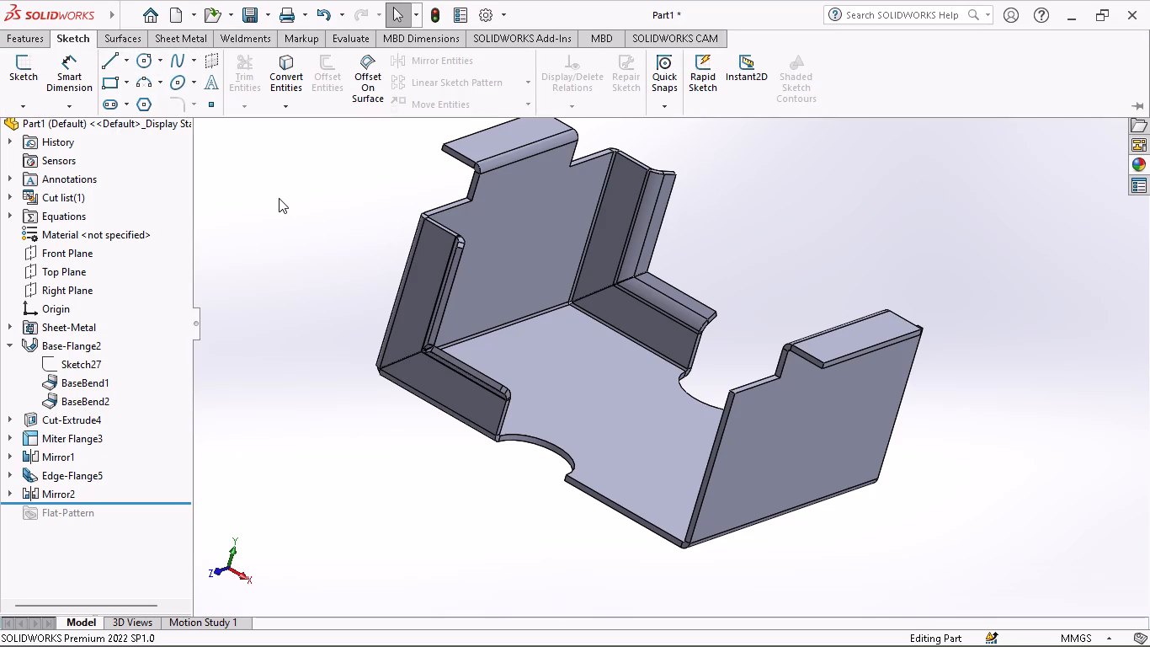
pyautogui.click(273, 210)
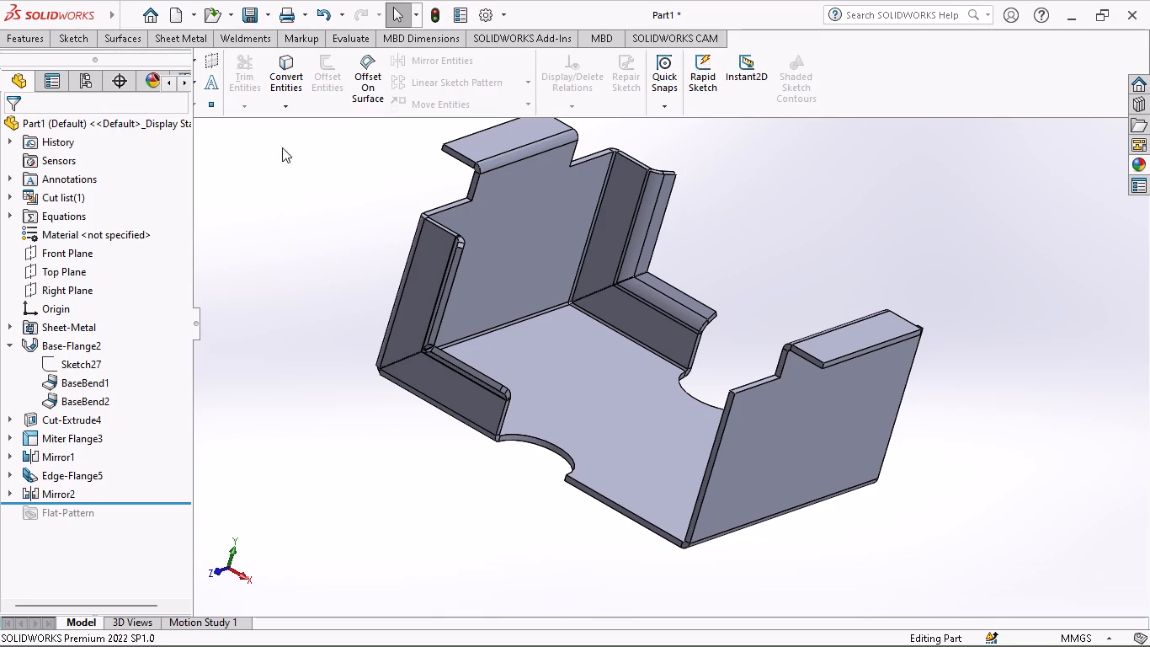
pyautogui.click(477, 147)
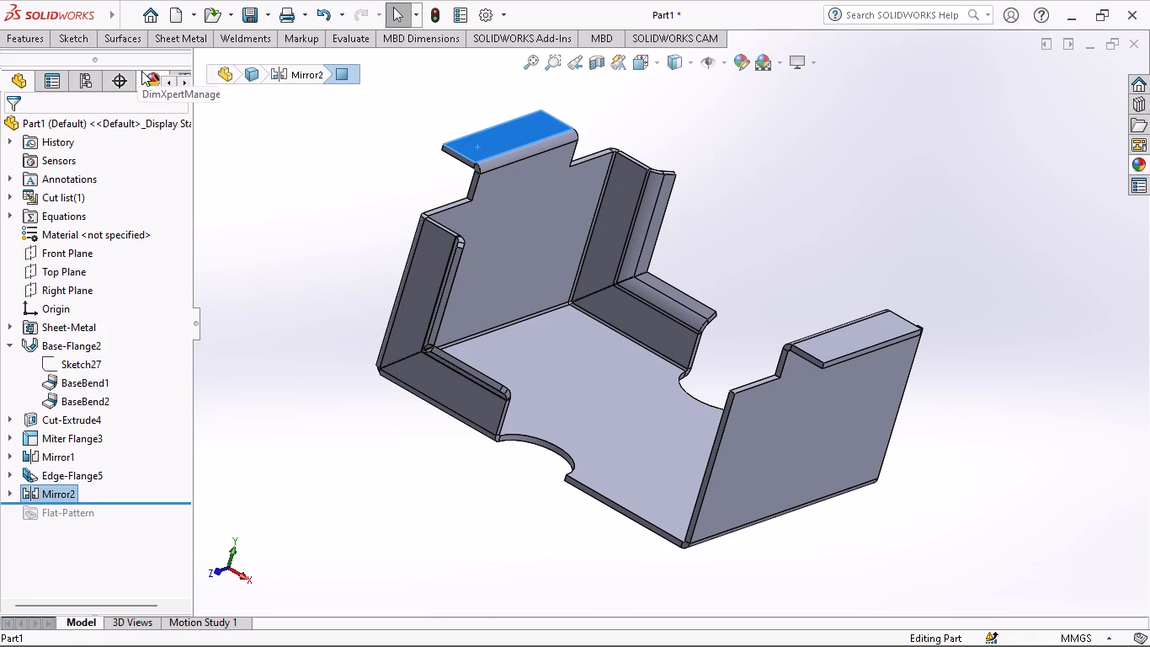
pyautogui.click(164, 44)
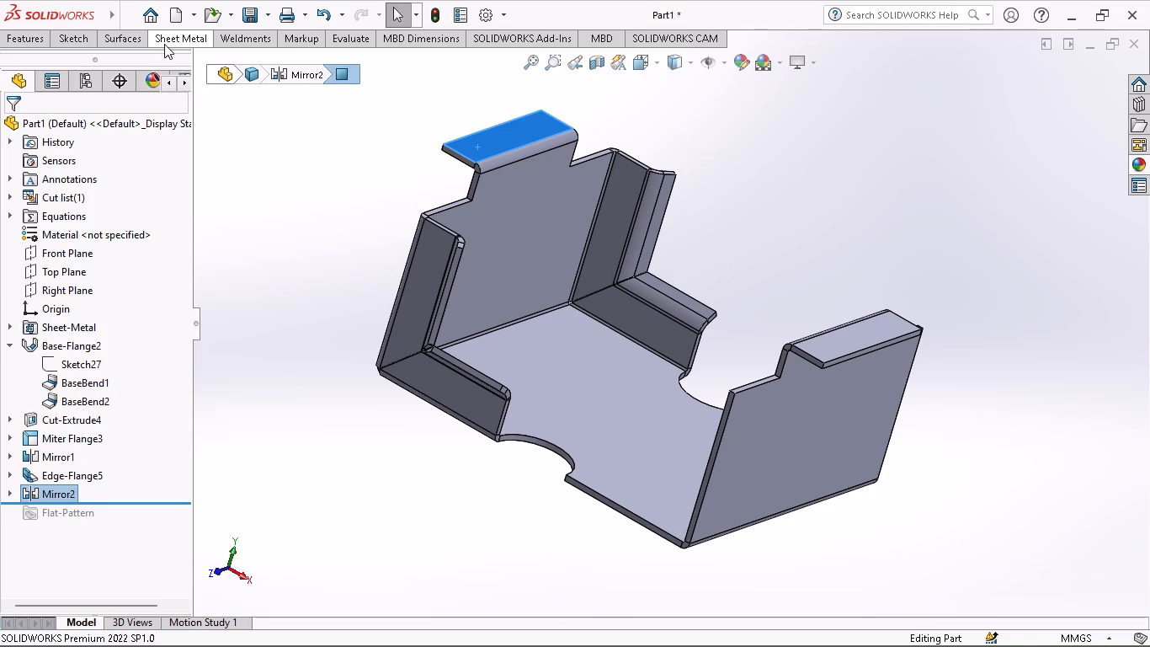
pyautogui.click(35, 79)
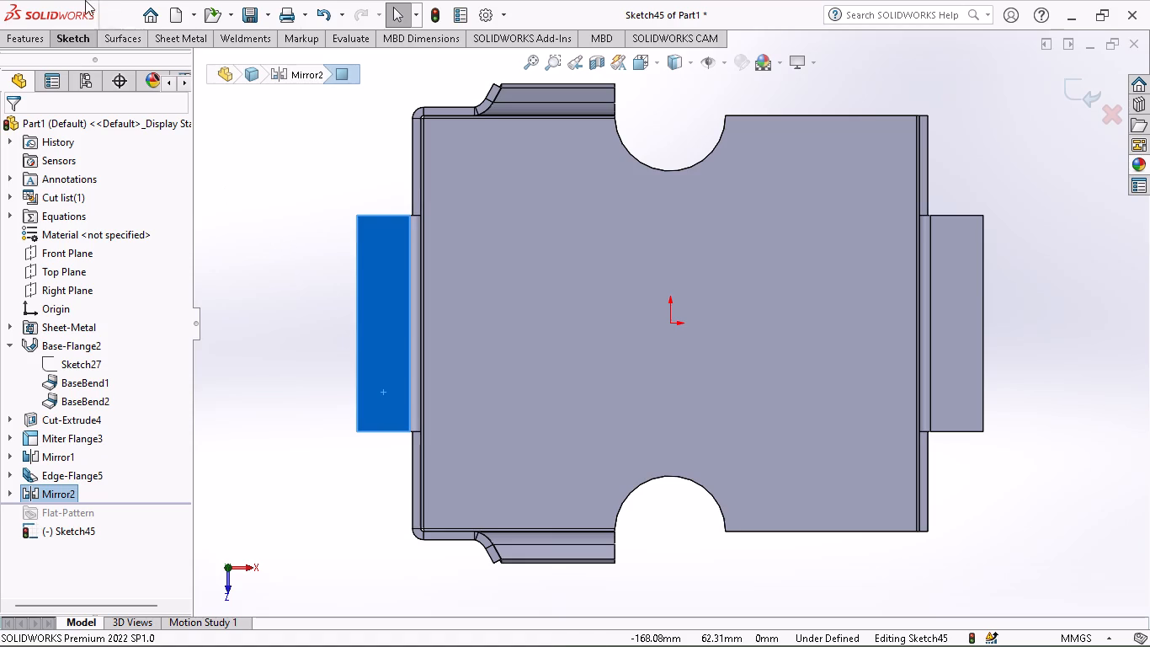
pyautogui.click(70, 40)
pyautogui.click(125, 80)
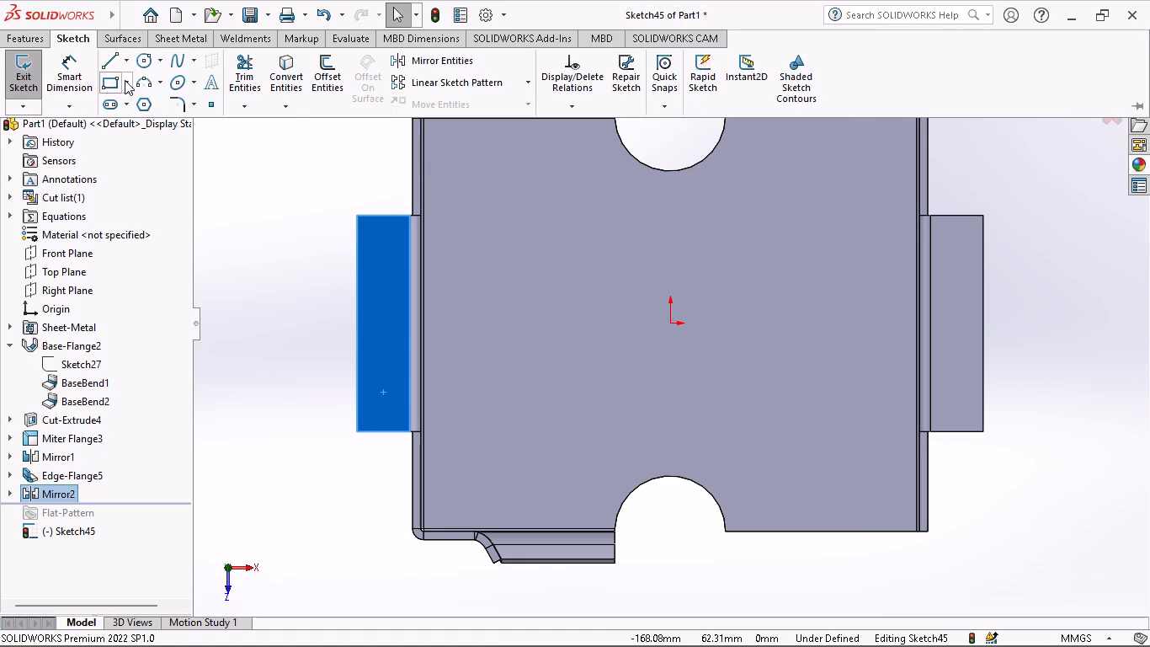
pyautogui.click(130, 119)
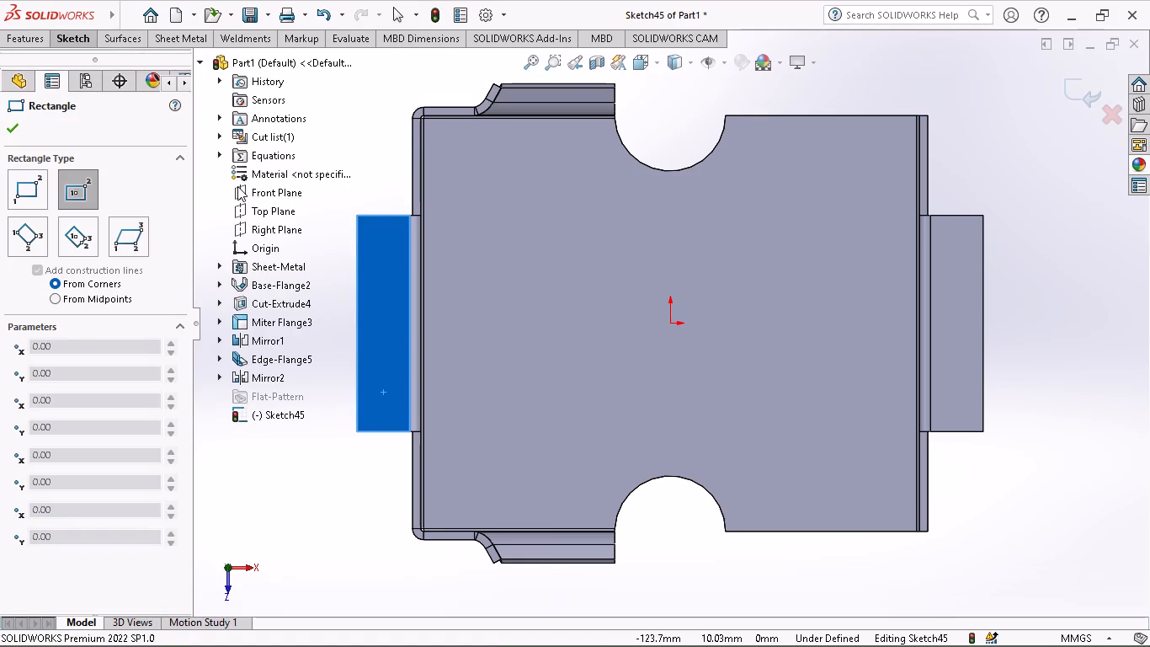
pyautogui.click(81, 42)
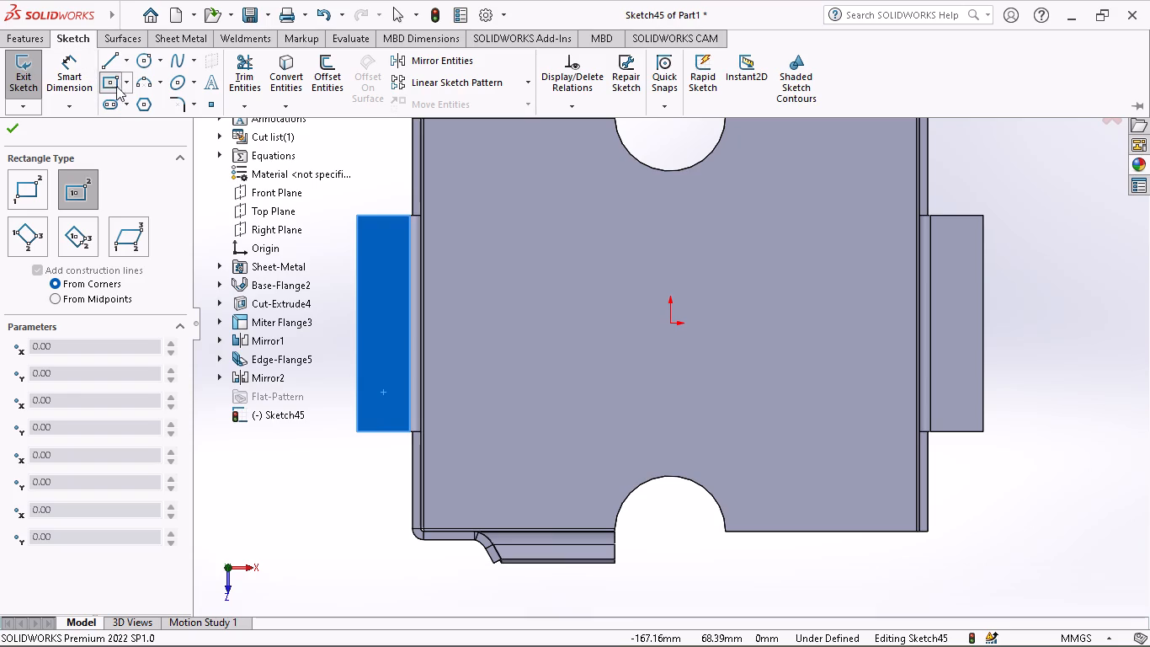
pyautogui.click(129, 84)
pyautogui.click(127, 112)
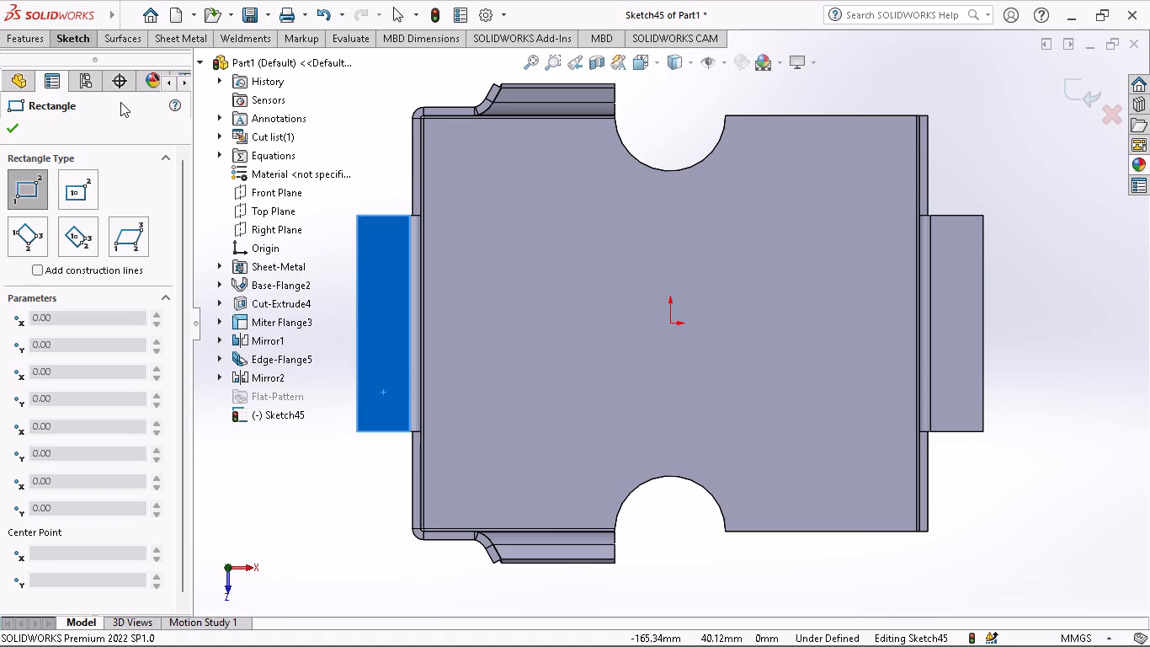
pyautogui.click(355, 369)
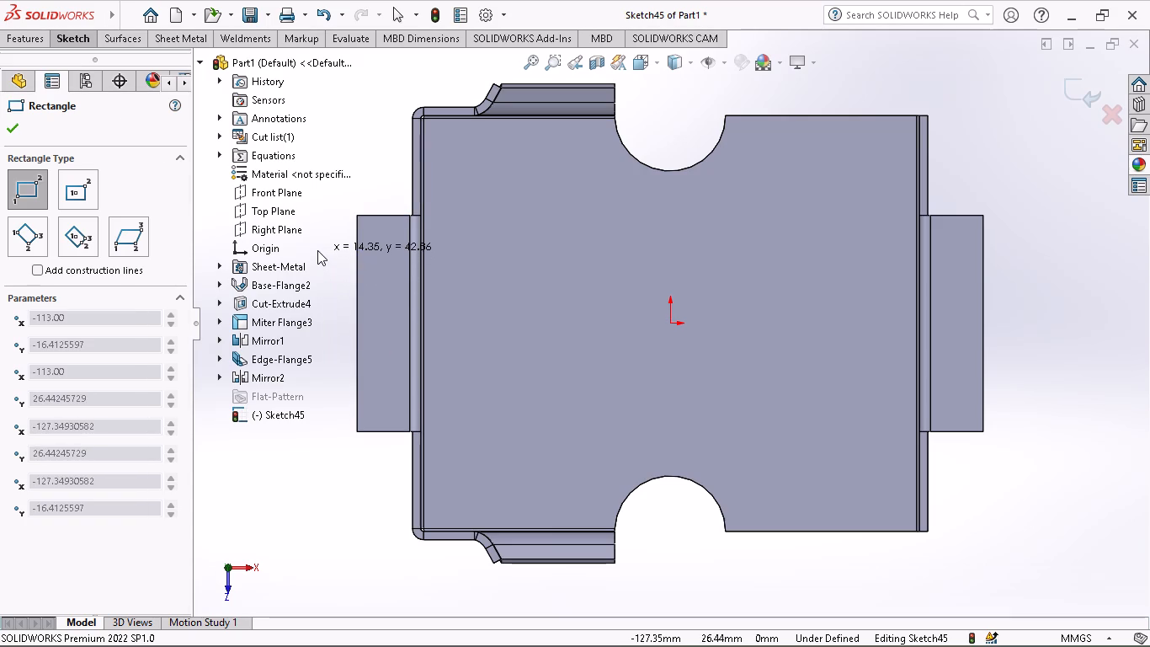
pyautogui.click(317, 250)
# Dimension the rectangle's outer long side as 40 mm.
pyautogui.moveTo(393, 313); pyautogui.dragTo(382, 273, button='middle')
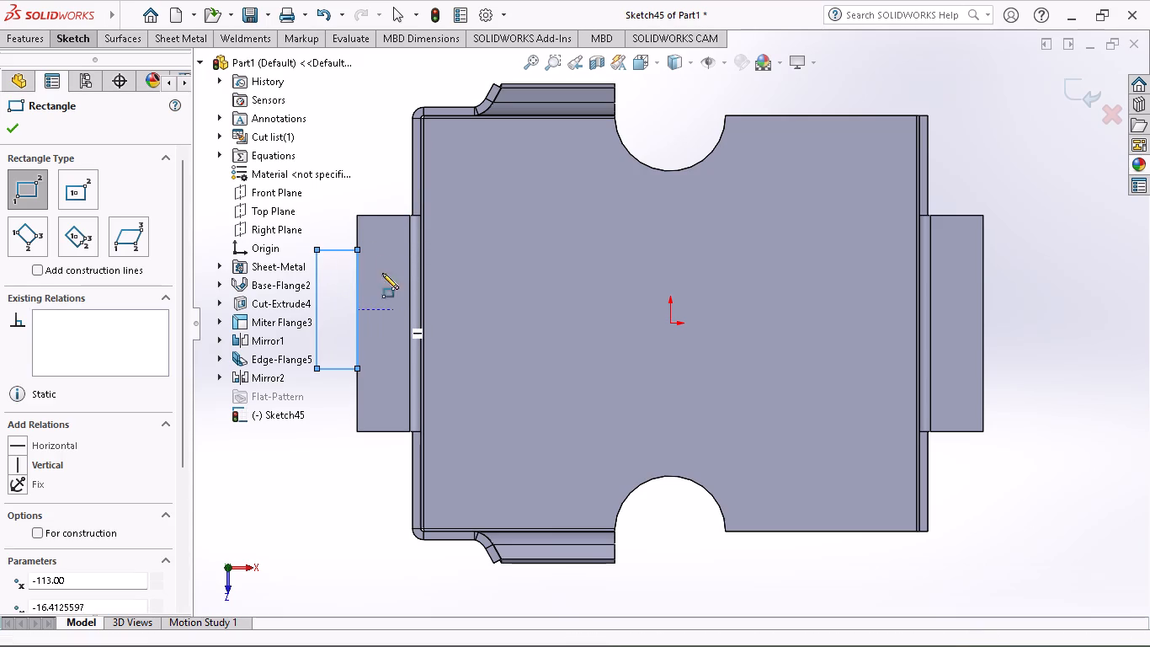
pyautogui.moveTo(382, 273); pyautogui.dragTo(312, 241, button='middle')
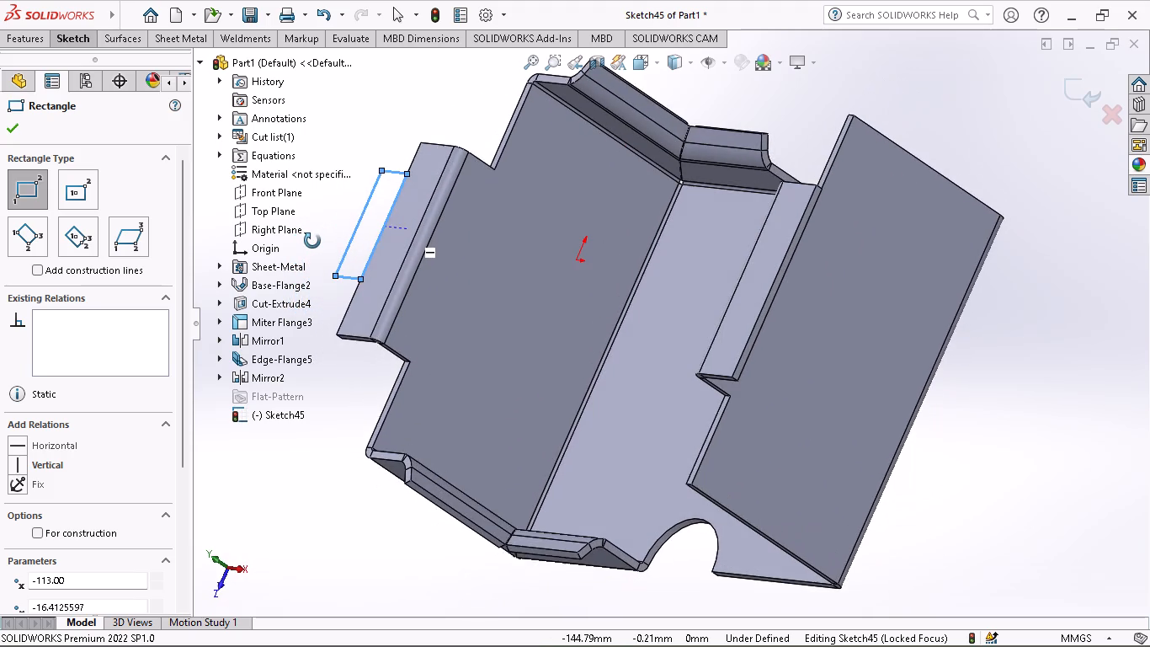
pyautogui.moveTo(312, 241); pyautogui.dragTo(351, 207, button='middle')
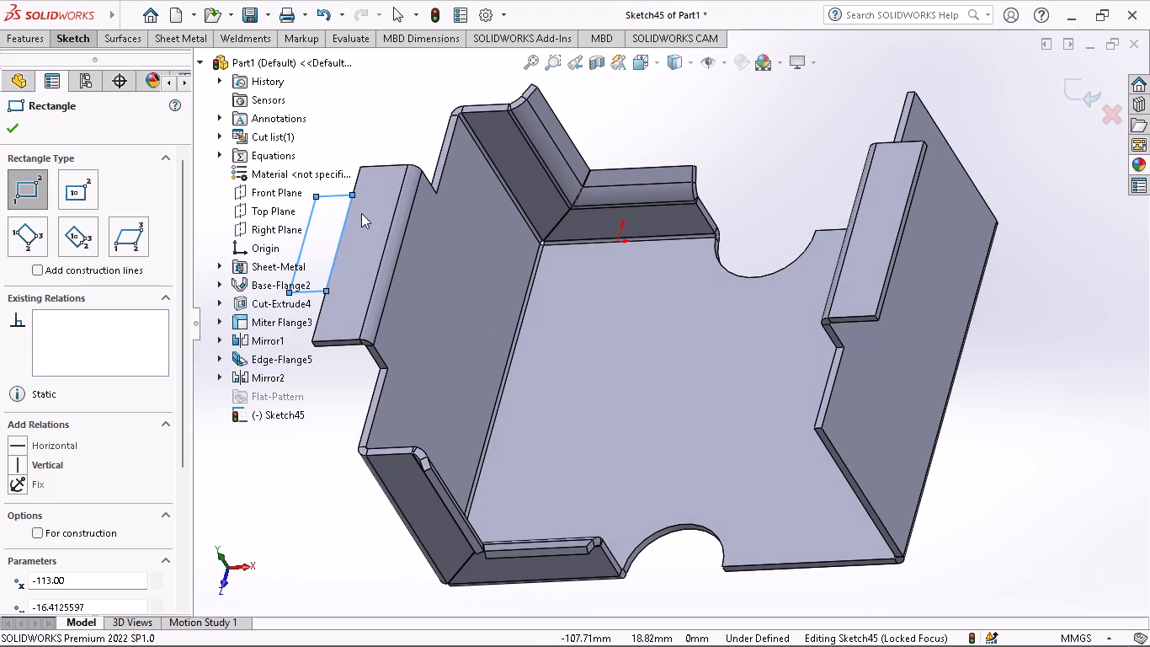
pyautogui.moveTo(539, 301); pyautogui.dragTo(491, 297, button='middle')
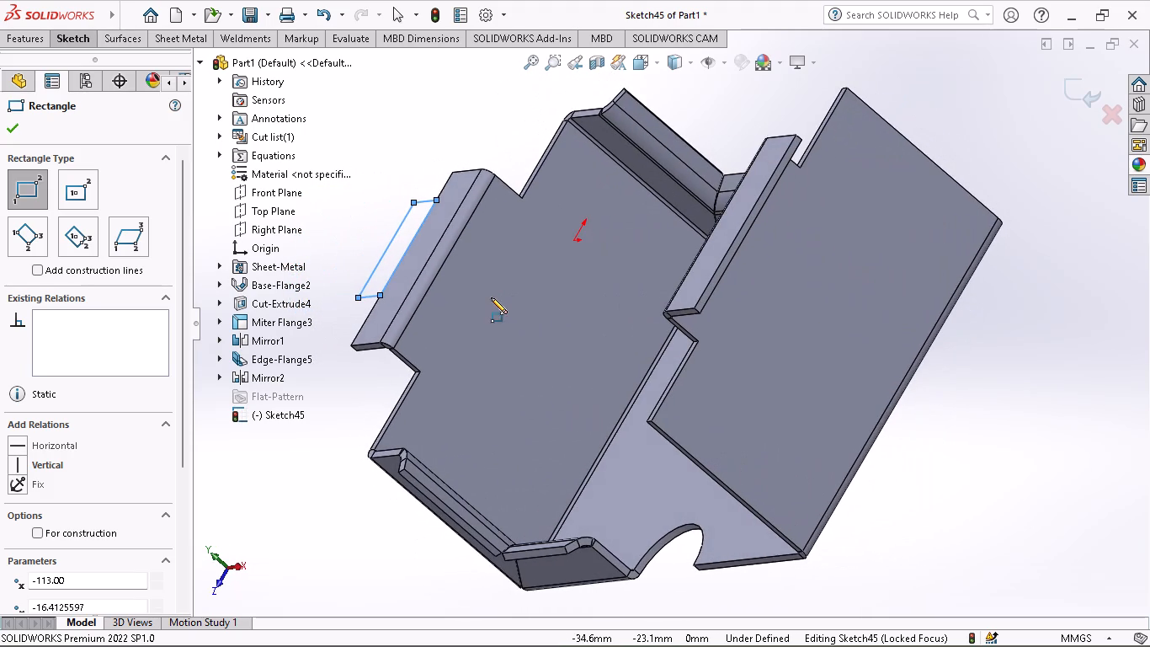
pyautogui.moveTo(491, 297); pyautogui.dragTo(523, 297, button='middle')
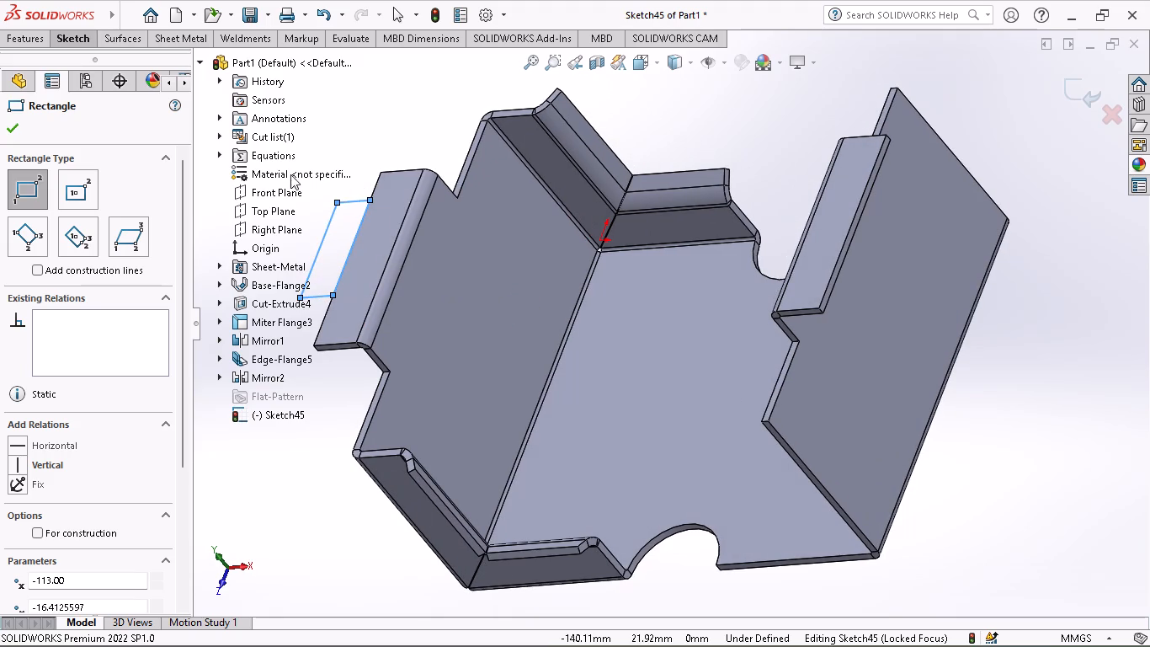
pyautogui.click(74, 38)
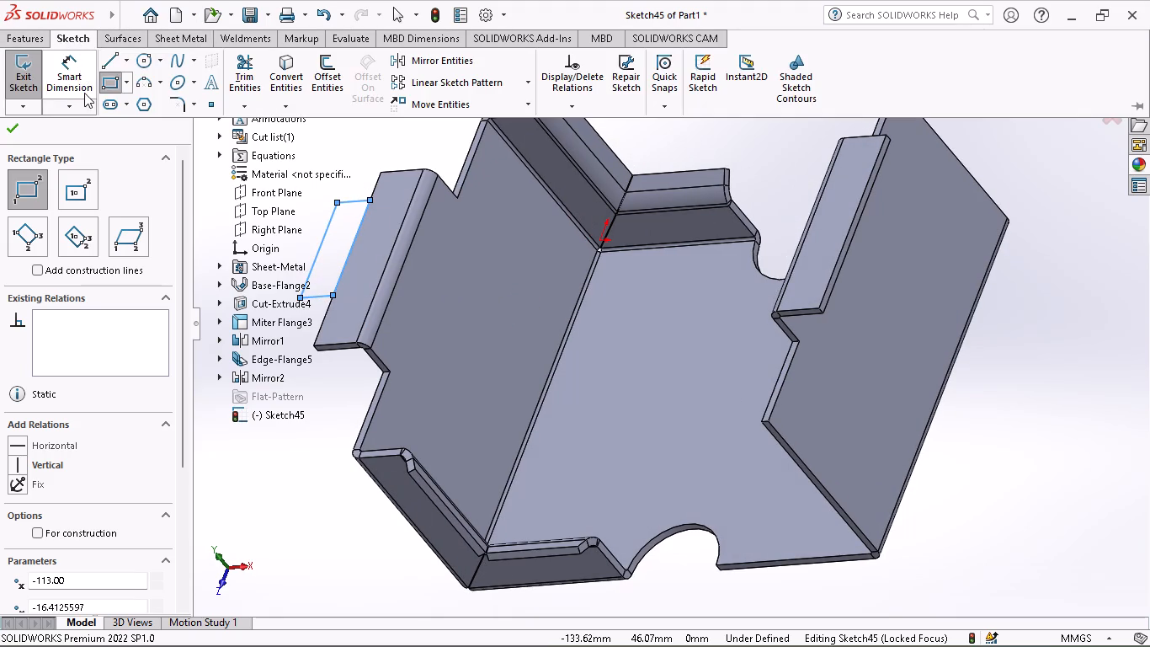
pyautogui.click(67, 69)
pyautogui.click(321, 246)
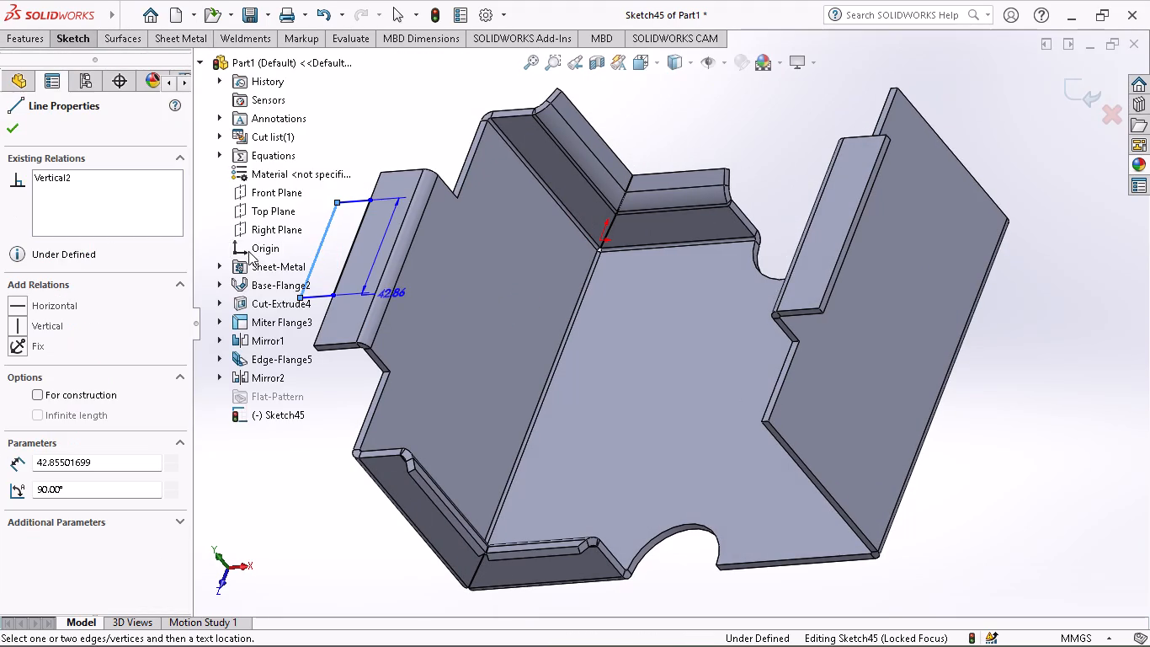
pyautogui.click(304, 230)
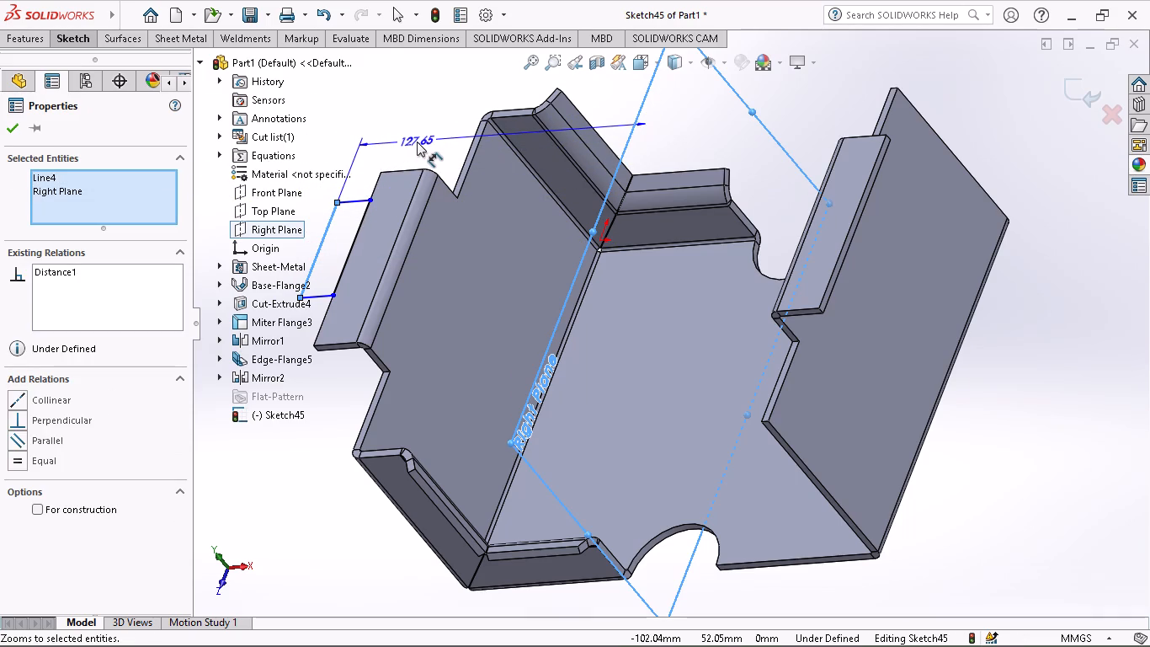
pyautogui.press('Escape')
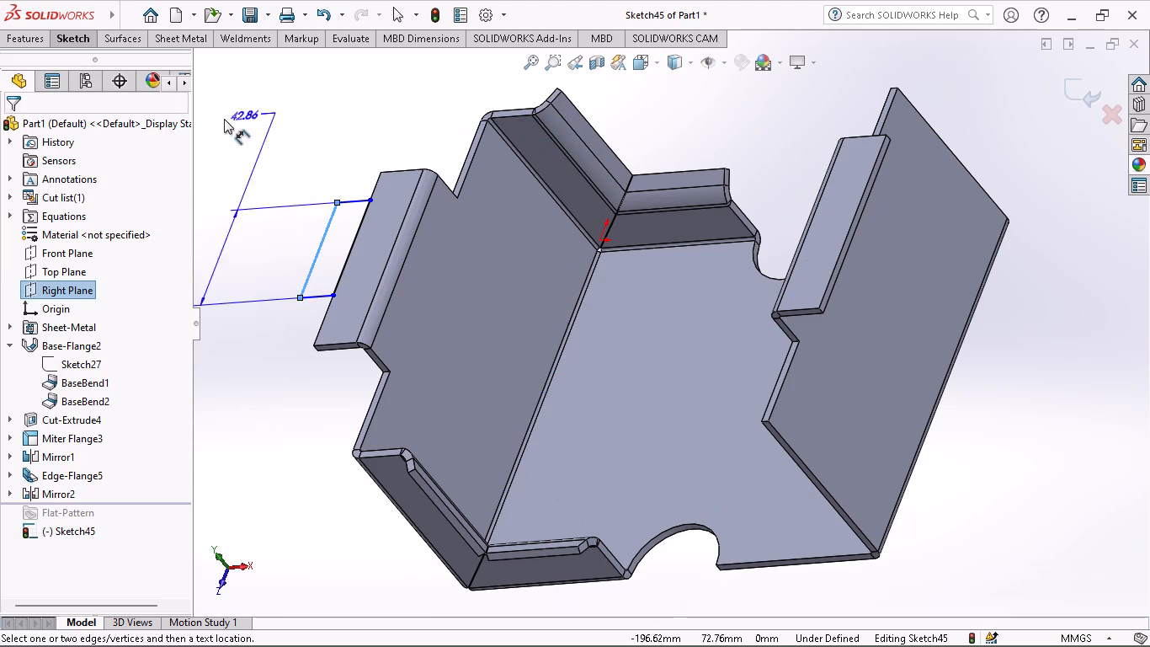
pyautogui.press('Escape')
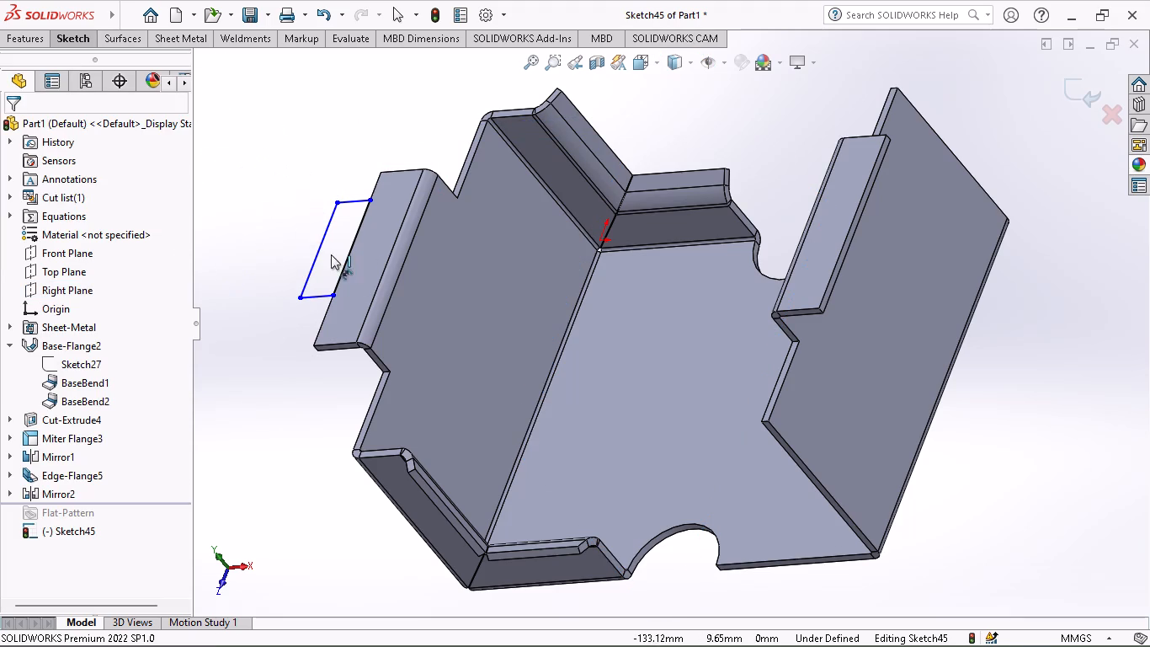
pyautogui.click(322, 249)
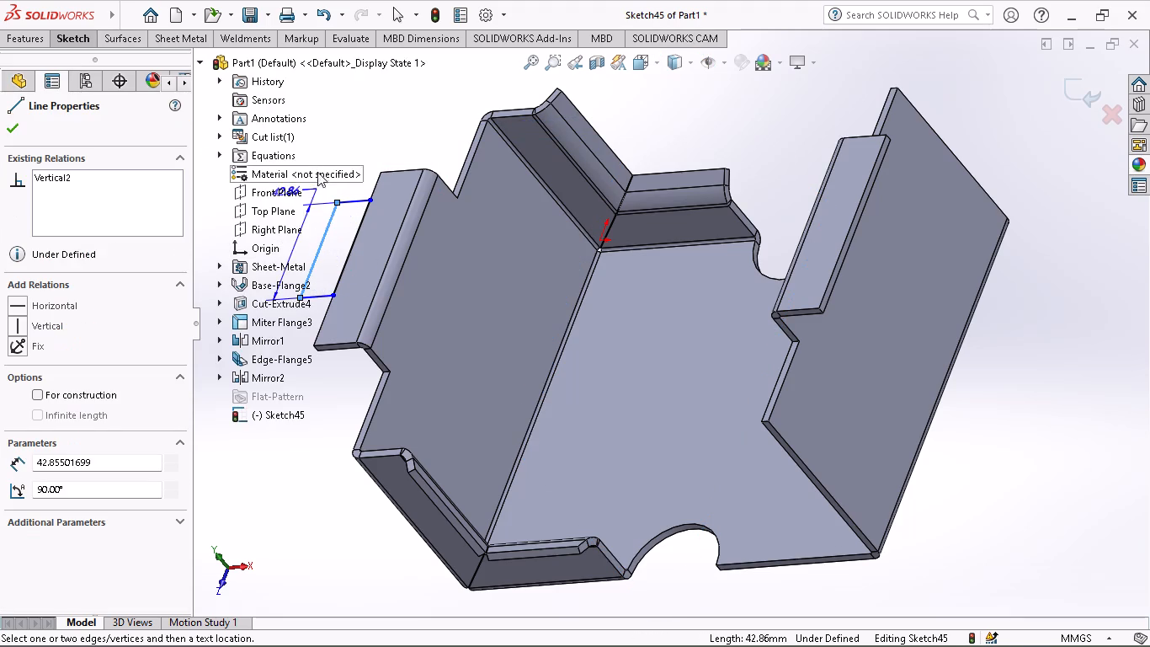
pyautogui.click(292, 248)
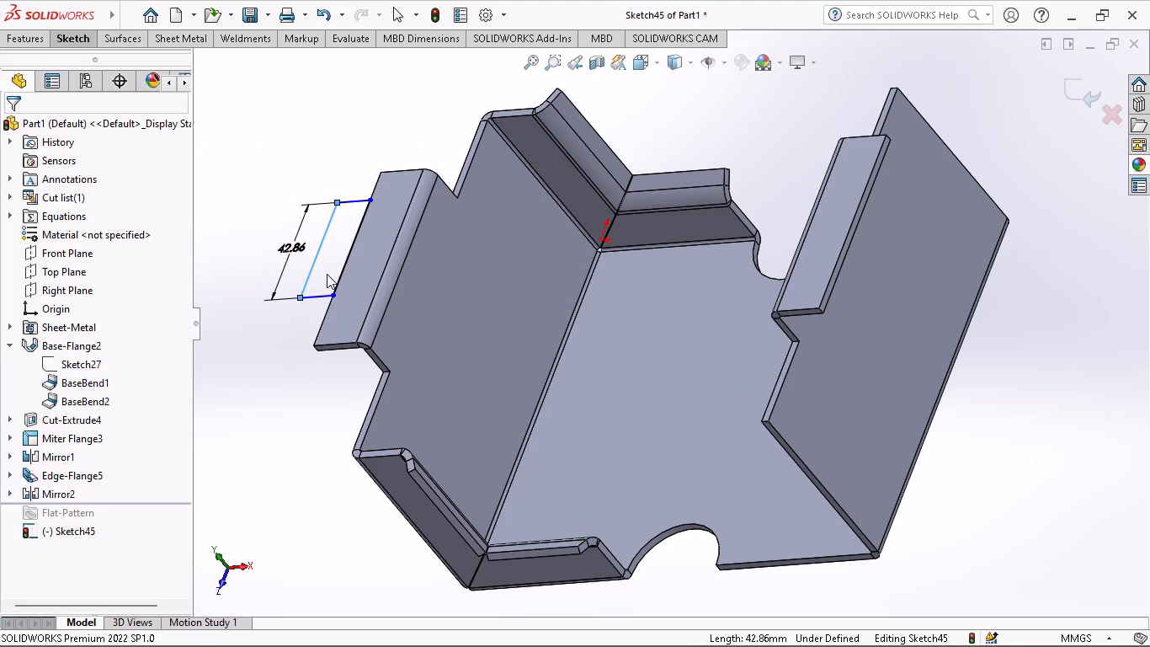
pyautogui.press('4')
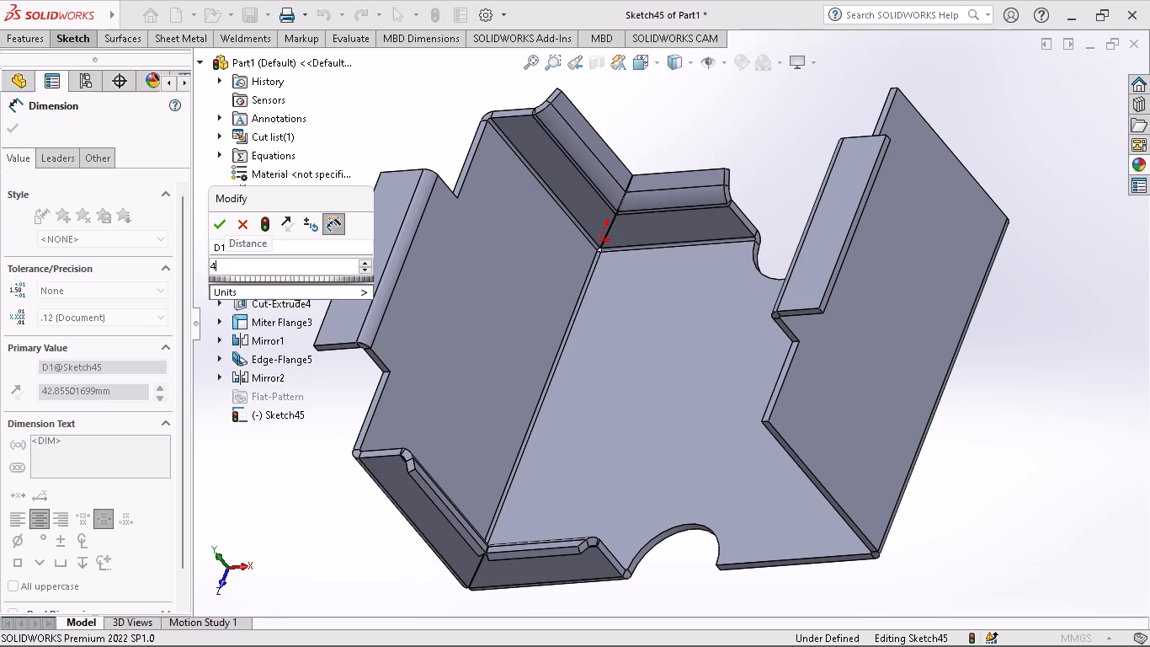
pyautogui.press('0')
pyautogui.press('Return')
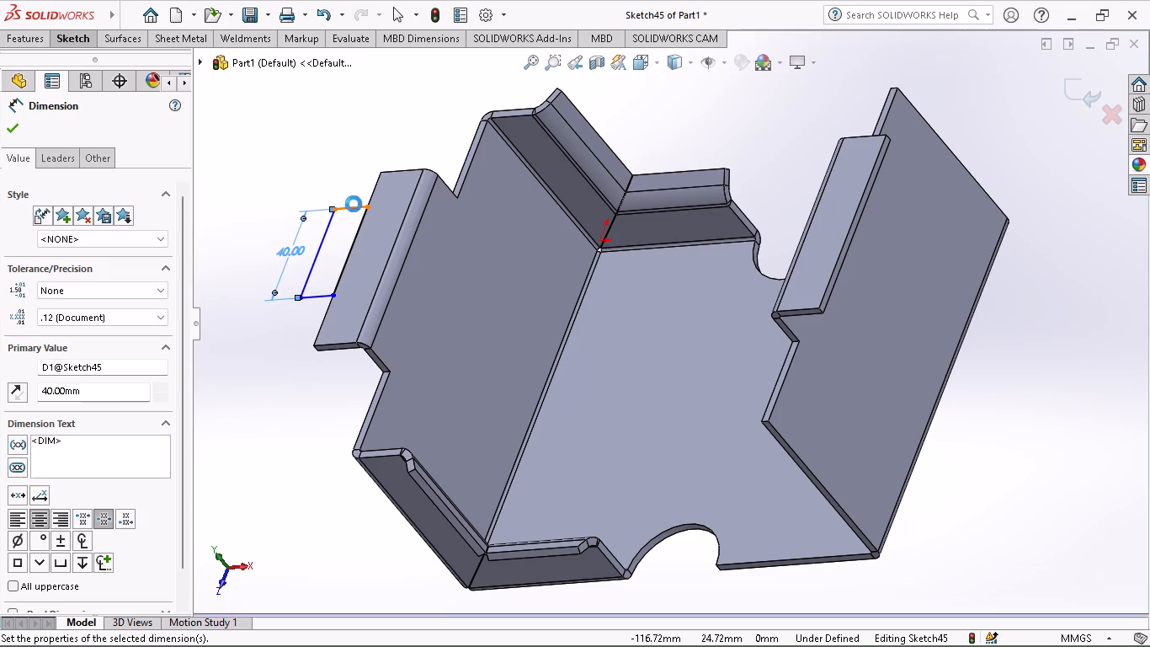
# Dimension the rectangle's -Z short side as 20 mm.
pyautogui.click(354, 204)
pyautogui.click(344, 161)
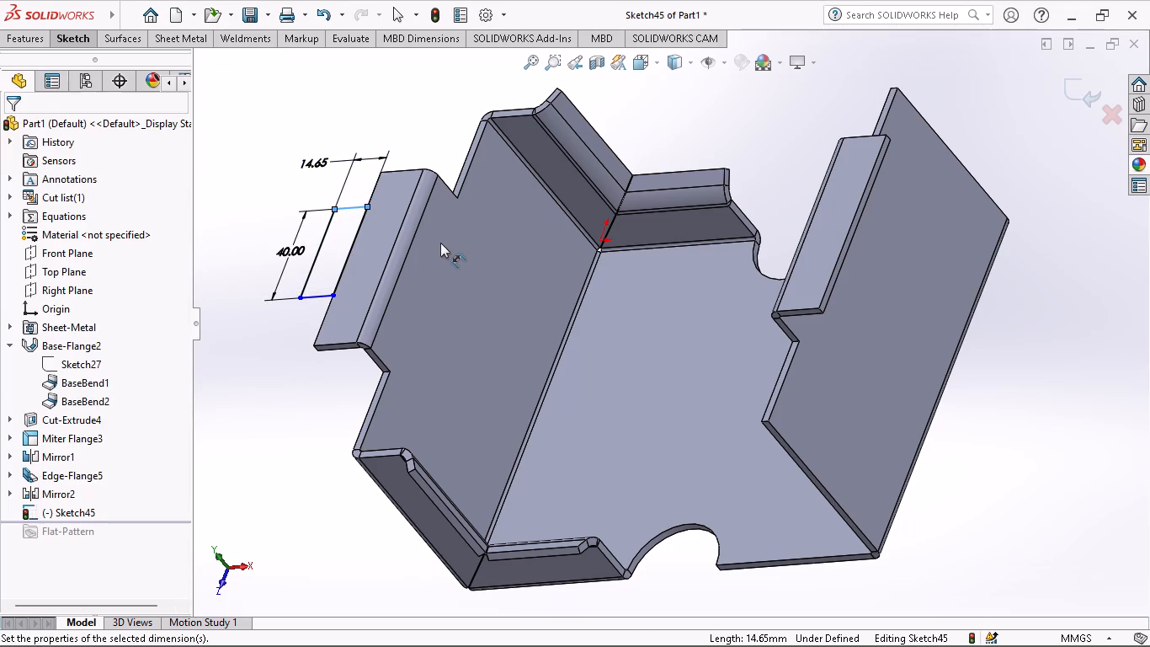
pyautogui.press('2')
pyautogui.press('0')
pyautogui.press('Return')
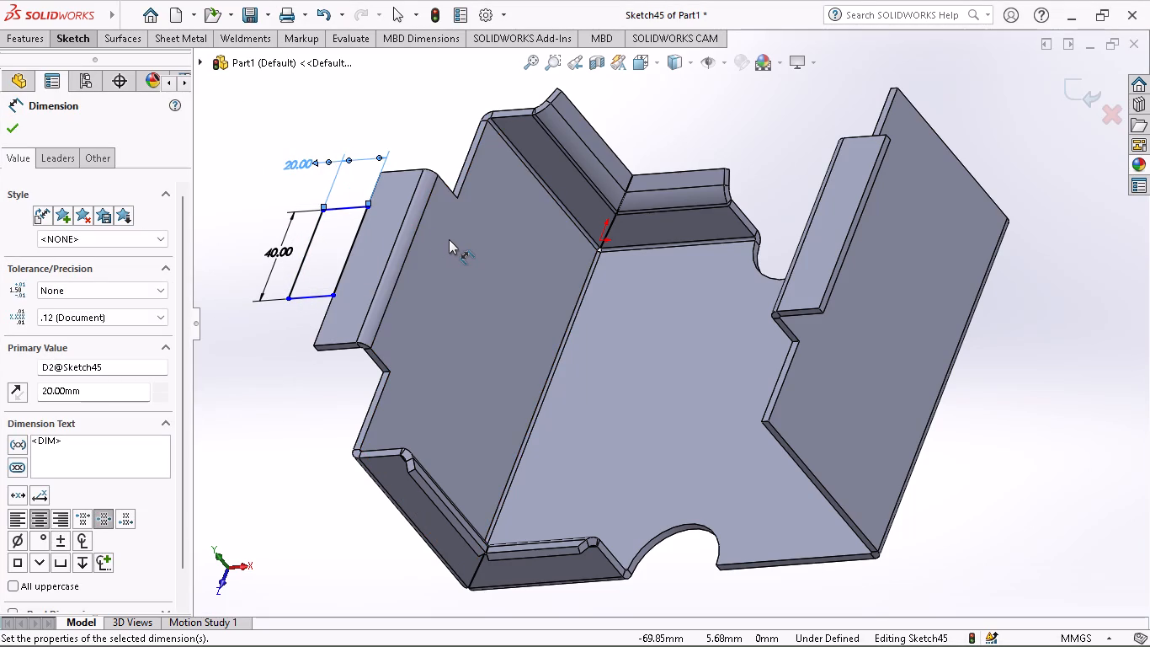
# Dimension the distance between the flange's outer -Z corner and the rectangle's nearest corner as 19 mm.
pyautogui.click(383, 171)
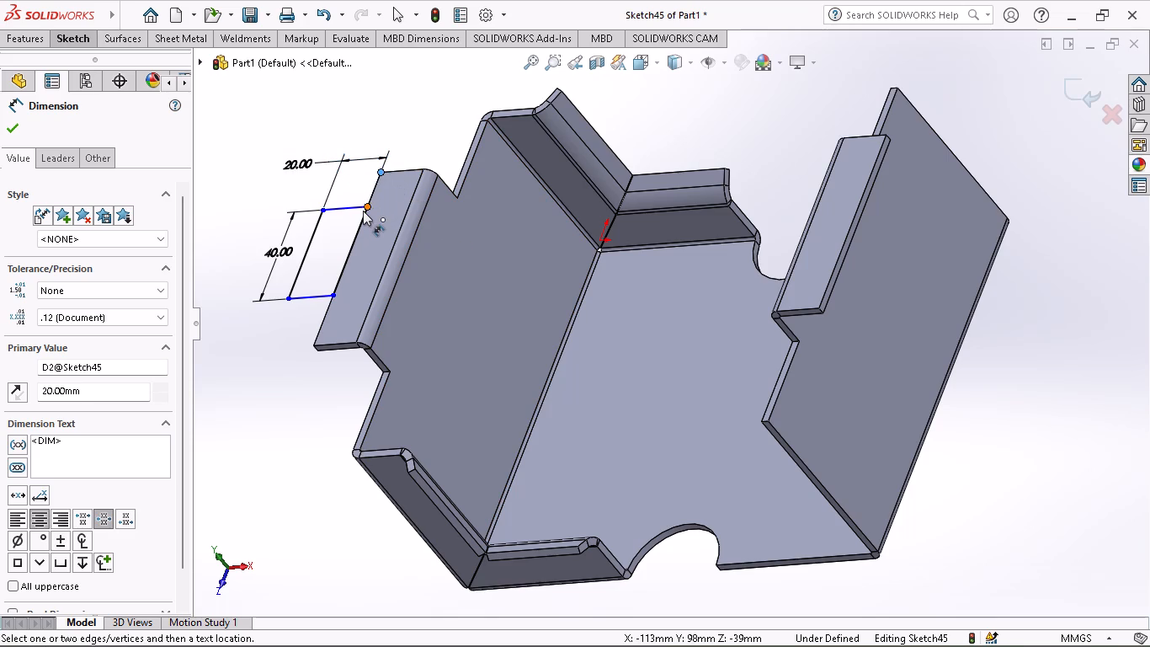
pyautogui.click(365, 211)
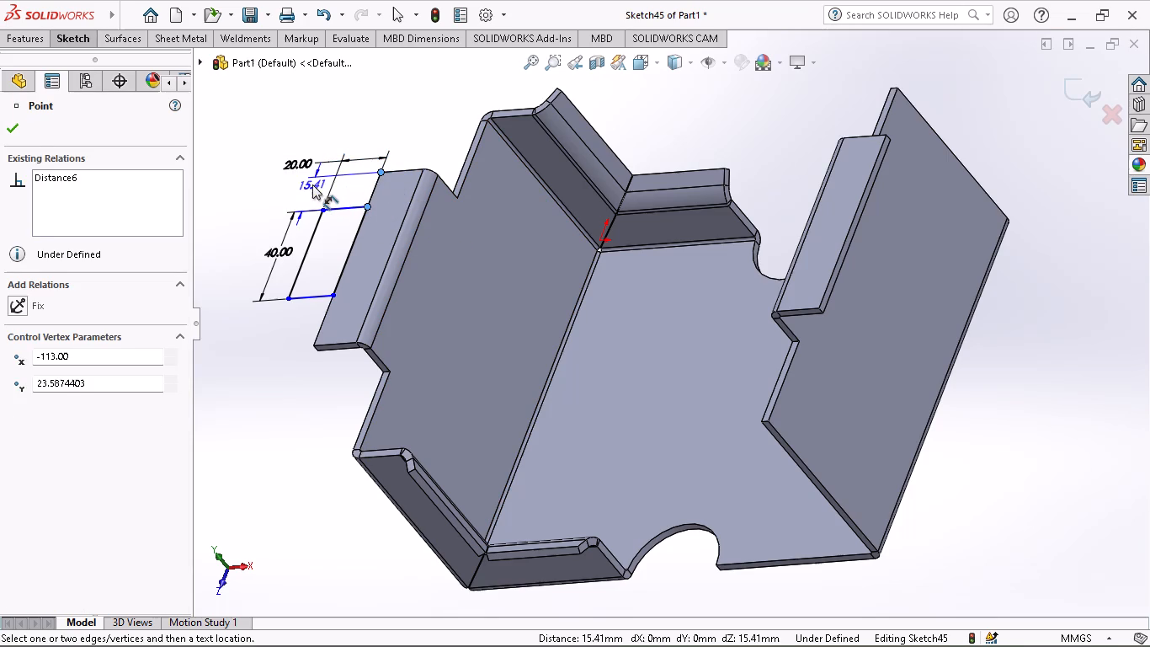
pyautogui.click(312, 184)
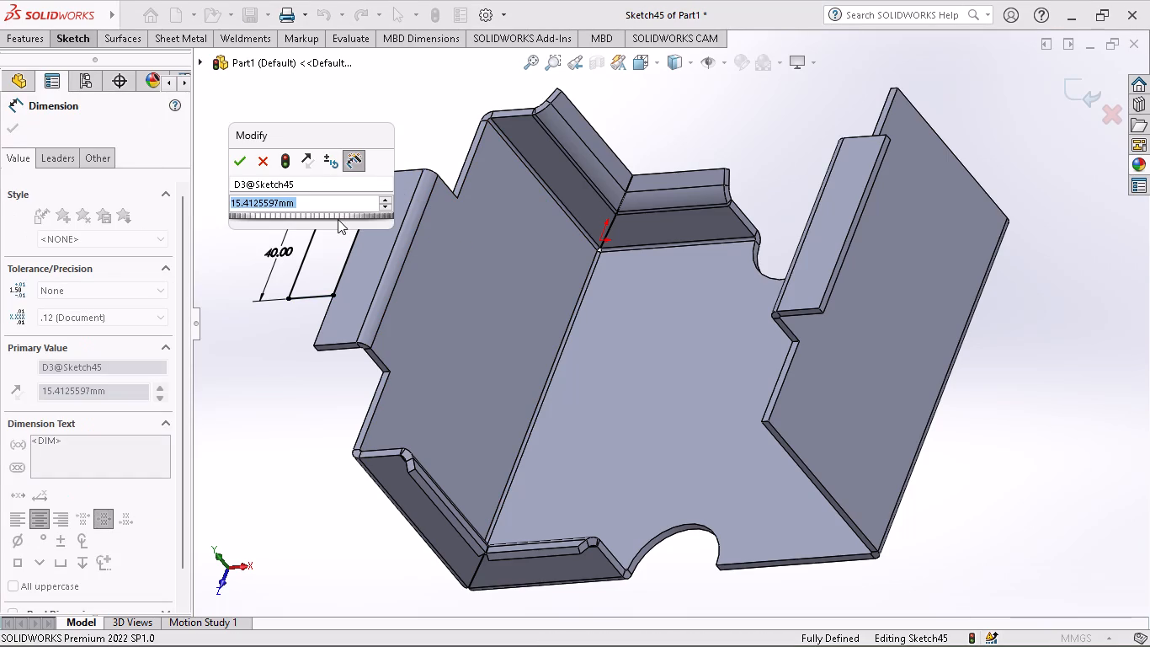
pyautogui.press('1')
pyautogui.press('9')
pyautogui.press('Return')
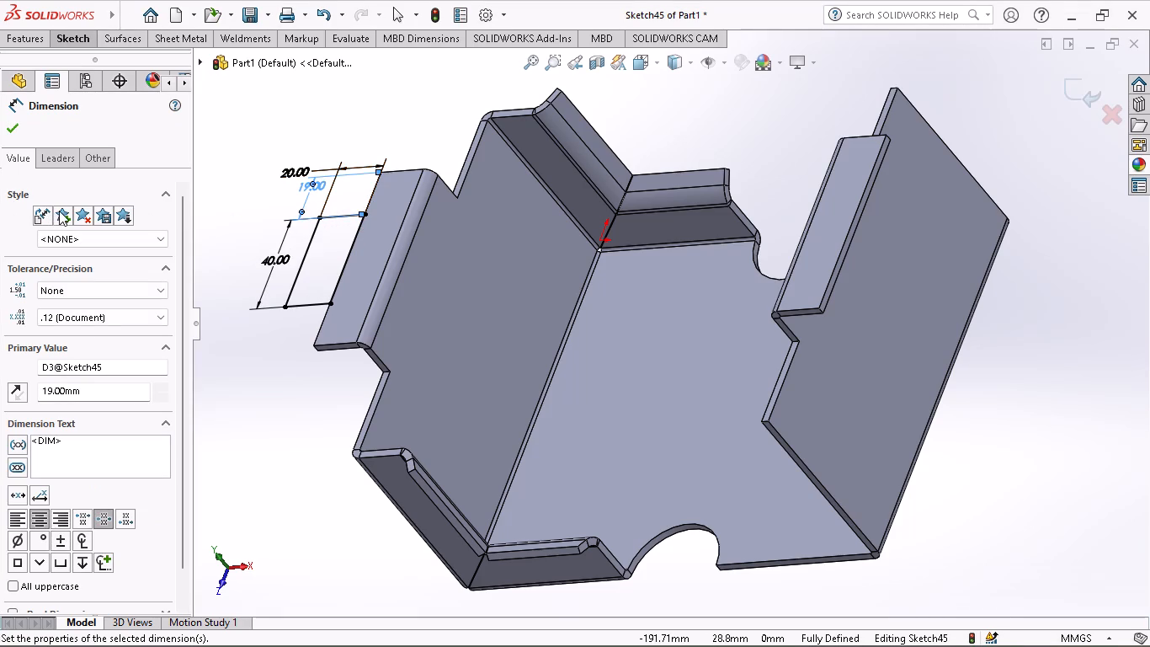
pyautogui.click(15, 121)
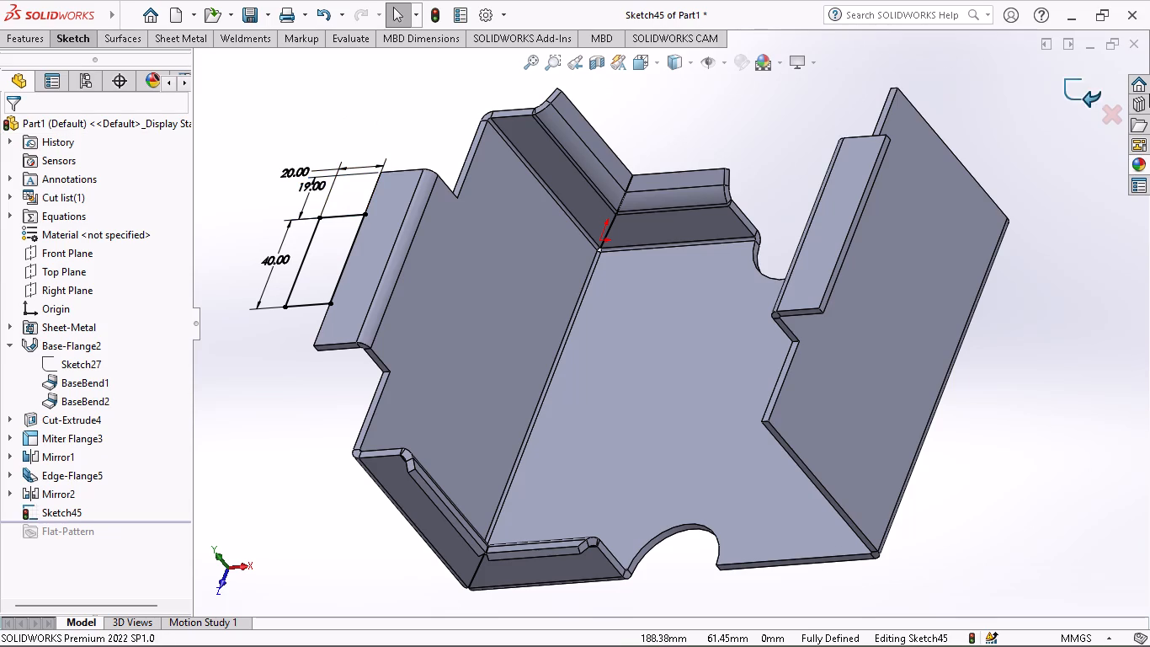
# Finish the rectangle sketch and create the tab from it with its result merged into the -X side flange.
pyautogui.click(1067, 100)
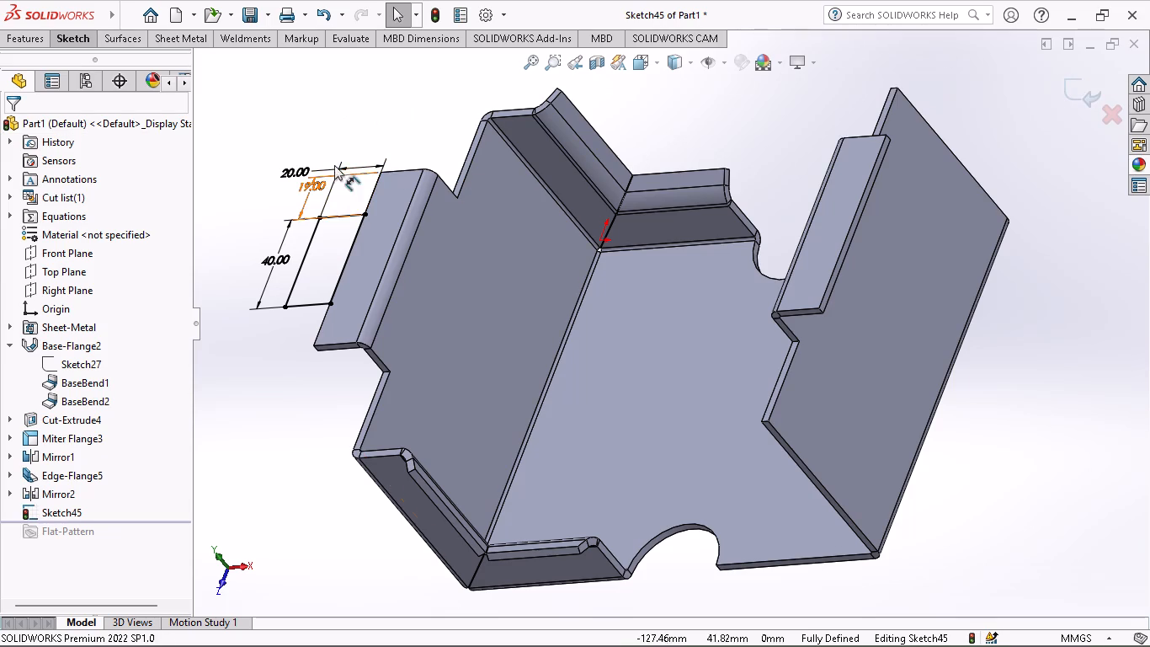
pyautogui.click(1079, 89)
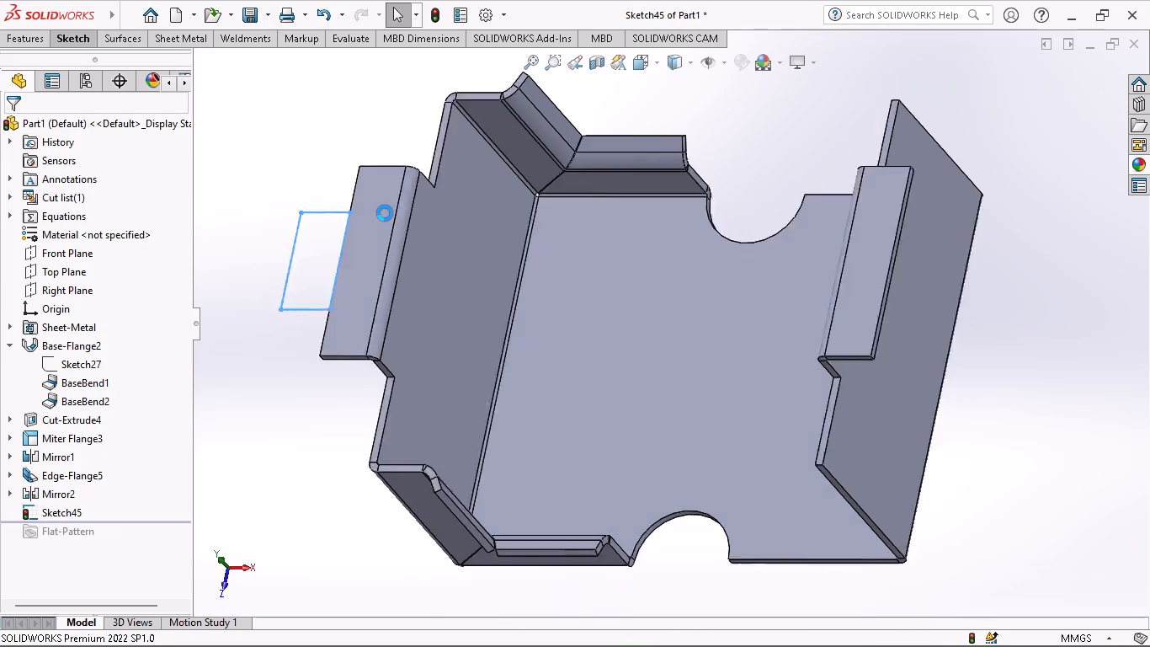
pyautogui.moveTo(385, 213); pyautogui.dragTo(375, 108, button='middle')
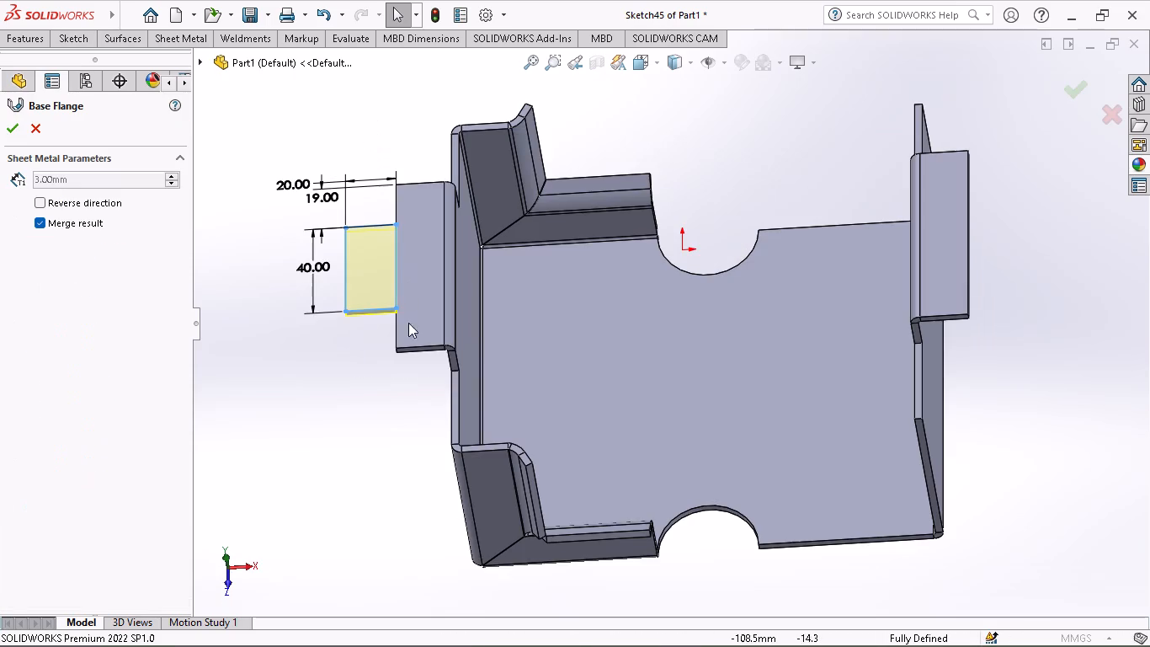
pyautogui.moveTo(406, 342); pyautogui.dragTo(397, 174, button='middle')
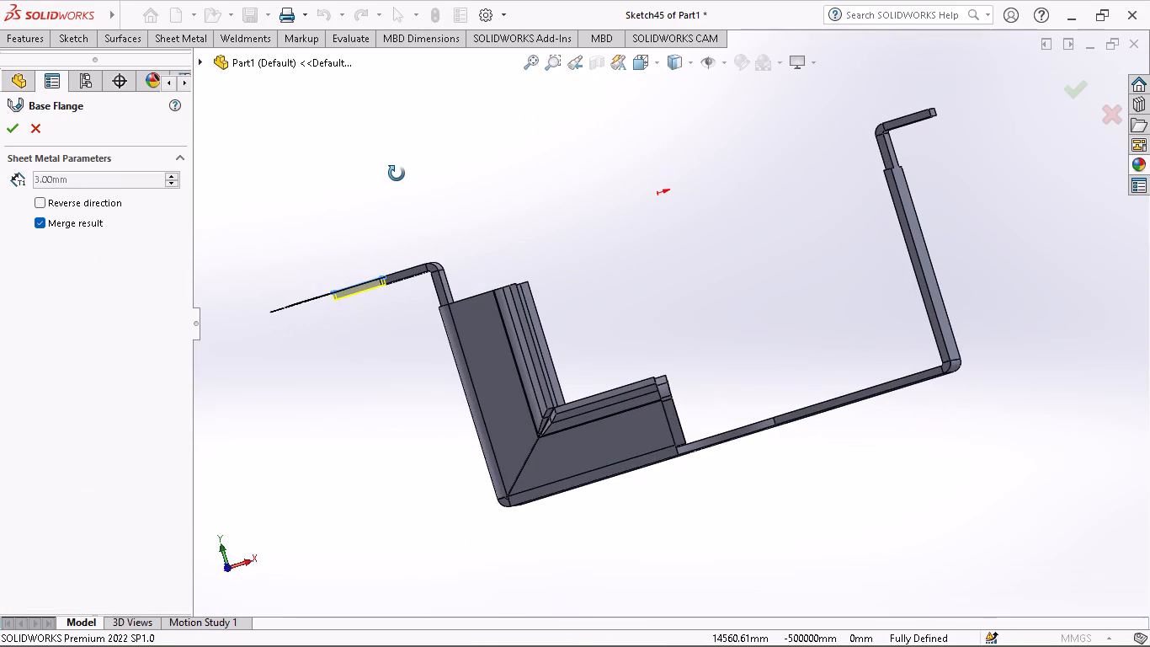
pyautogui.moveTo(397, 174); pyautogui.dragTo(411, 167, button='middle')
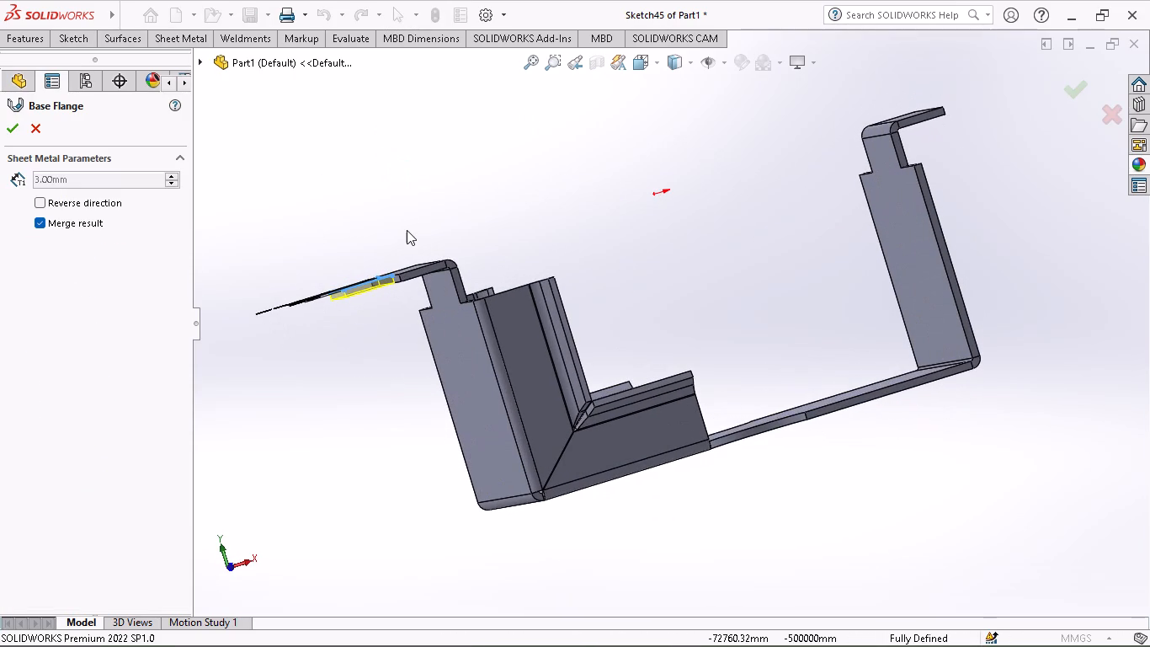
pyautogui.moveTo(494, 201); pyautogui.dragTo(446, 214, button='middle')
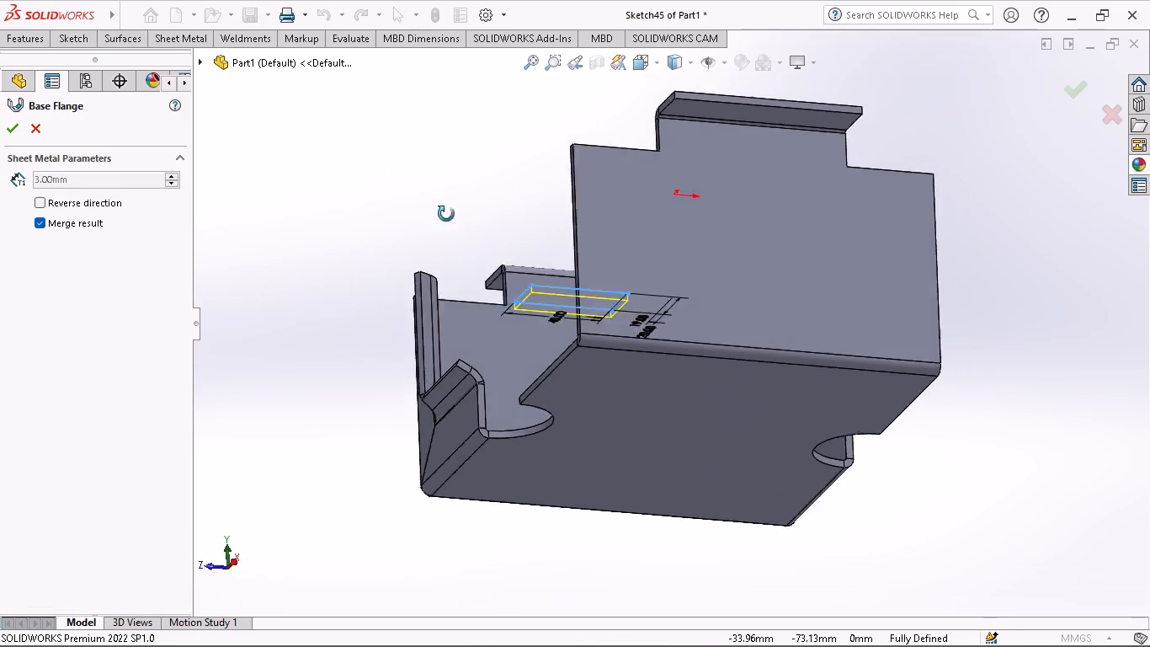
pyautogui.moveTo(446, 214); pyautogui.dragTo(461, 600, button='middle')
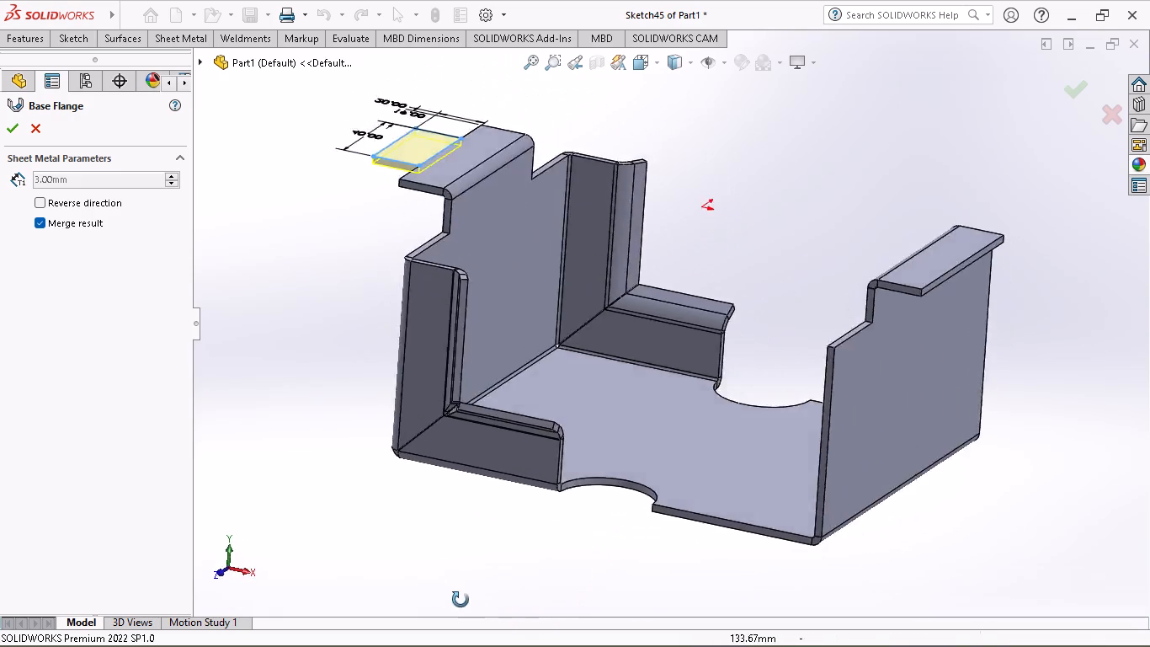
pyautogui.moveTo(461, 600); pyautogui.dragTo(459, 606, button='middle')
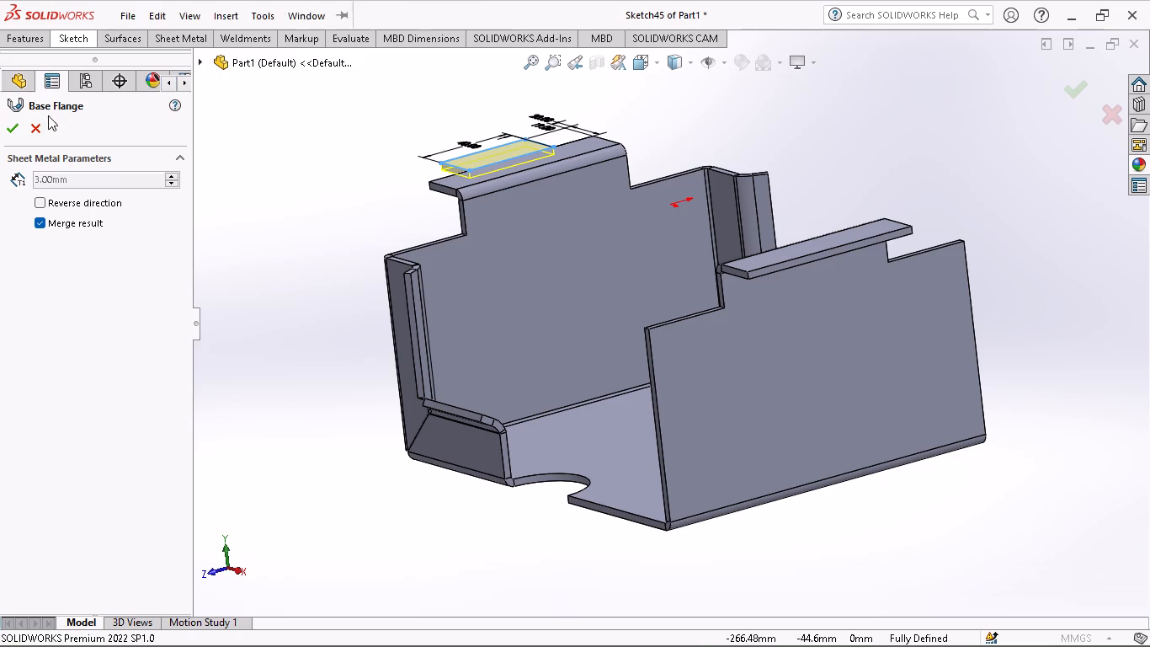
pyautogui.click(8, 133)
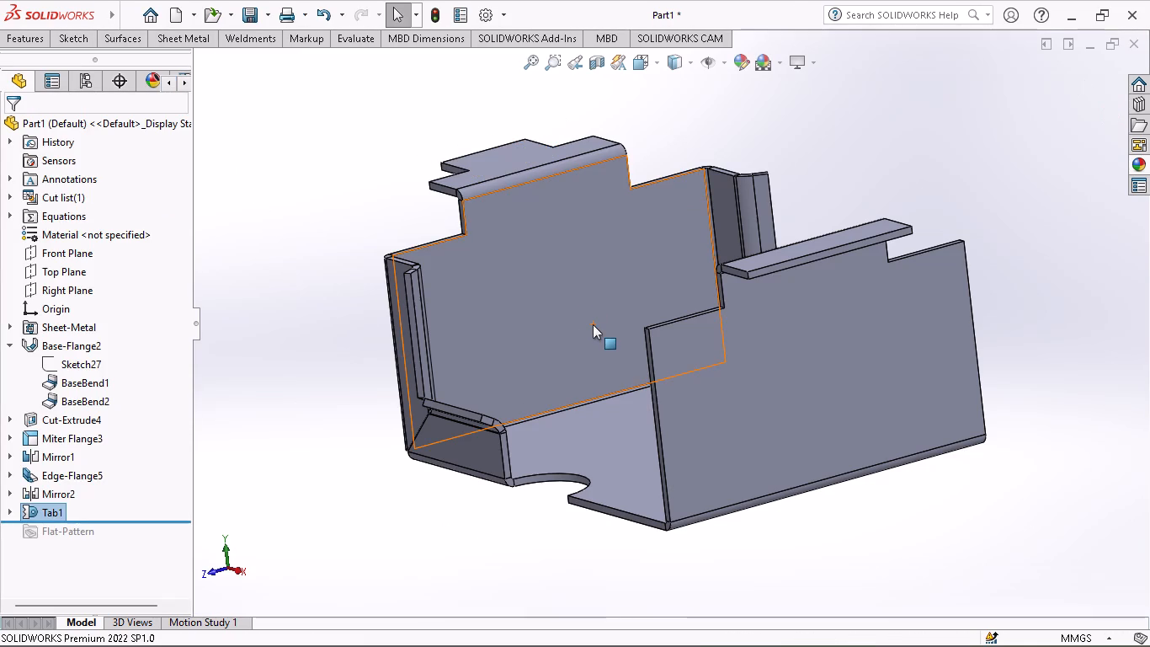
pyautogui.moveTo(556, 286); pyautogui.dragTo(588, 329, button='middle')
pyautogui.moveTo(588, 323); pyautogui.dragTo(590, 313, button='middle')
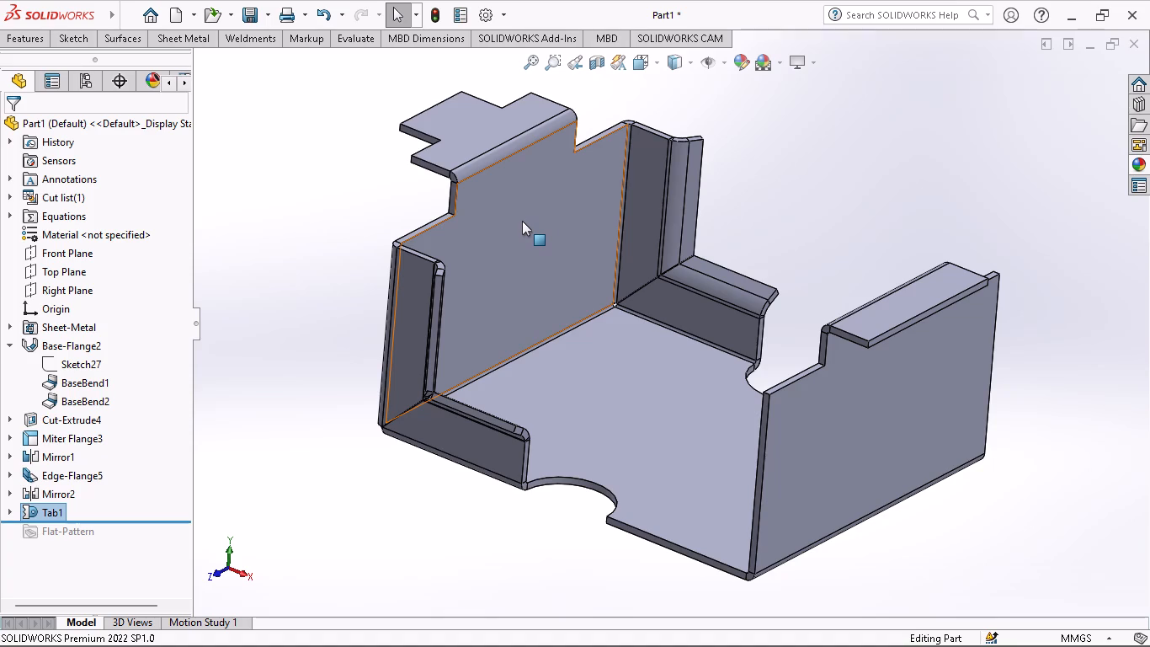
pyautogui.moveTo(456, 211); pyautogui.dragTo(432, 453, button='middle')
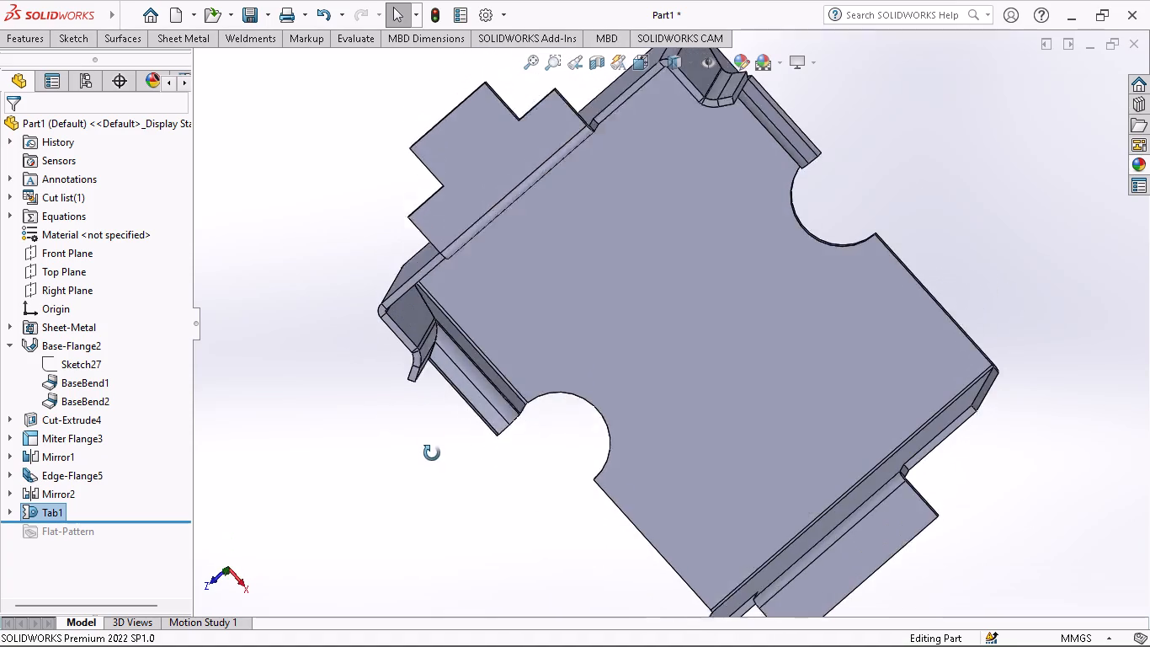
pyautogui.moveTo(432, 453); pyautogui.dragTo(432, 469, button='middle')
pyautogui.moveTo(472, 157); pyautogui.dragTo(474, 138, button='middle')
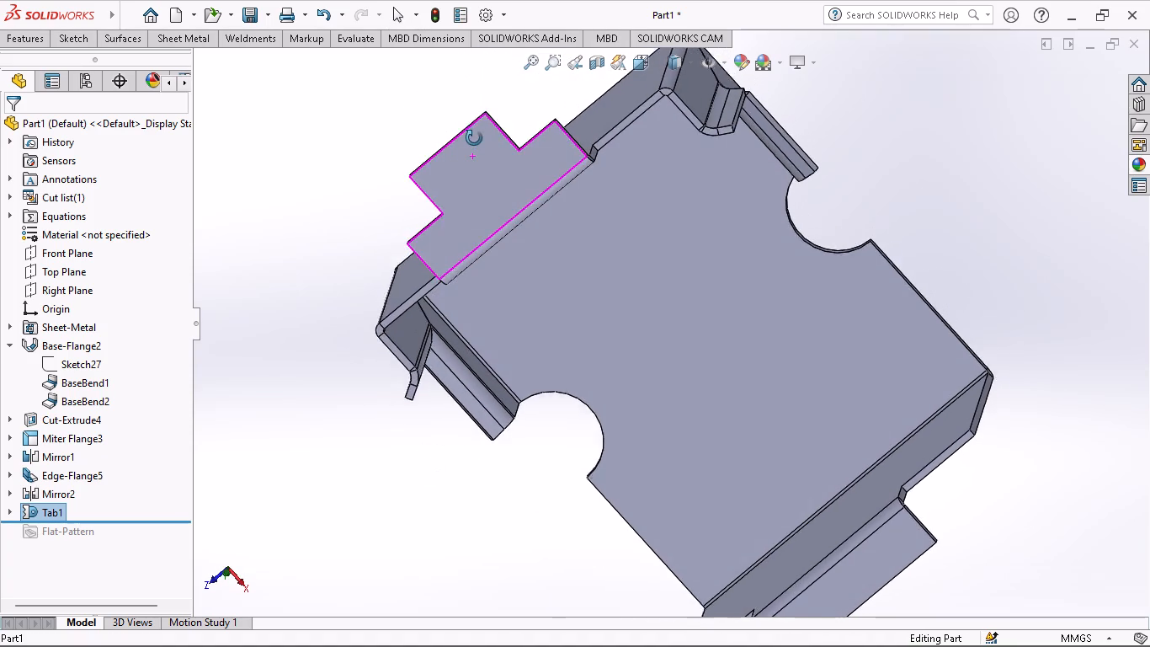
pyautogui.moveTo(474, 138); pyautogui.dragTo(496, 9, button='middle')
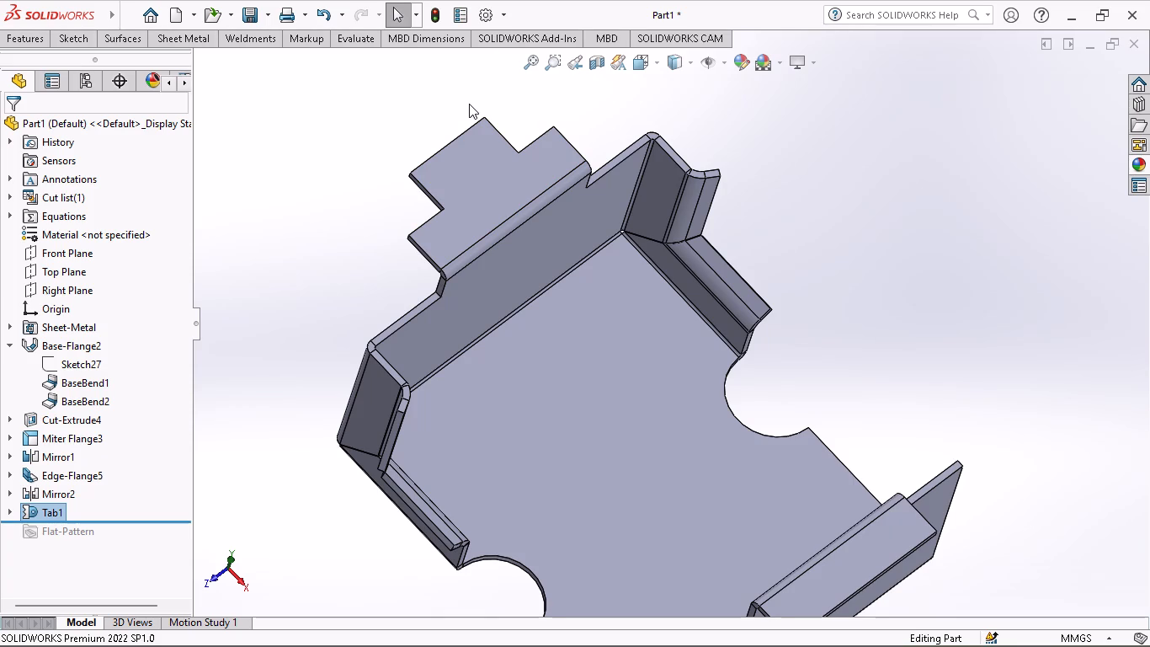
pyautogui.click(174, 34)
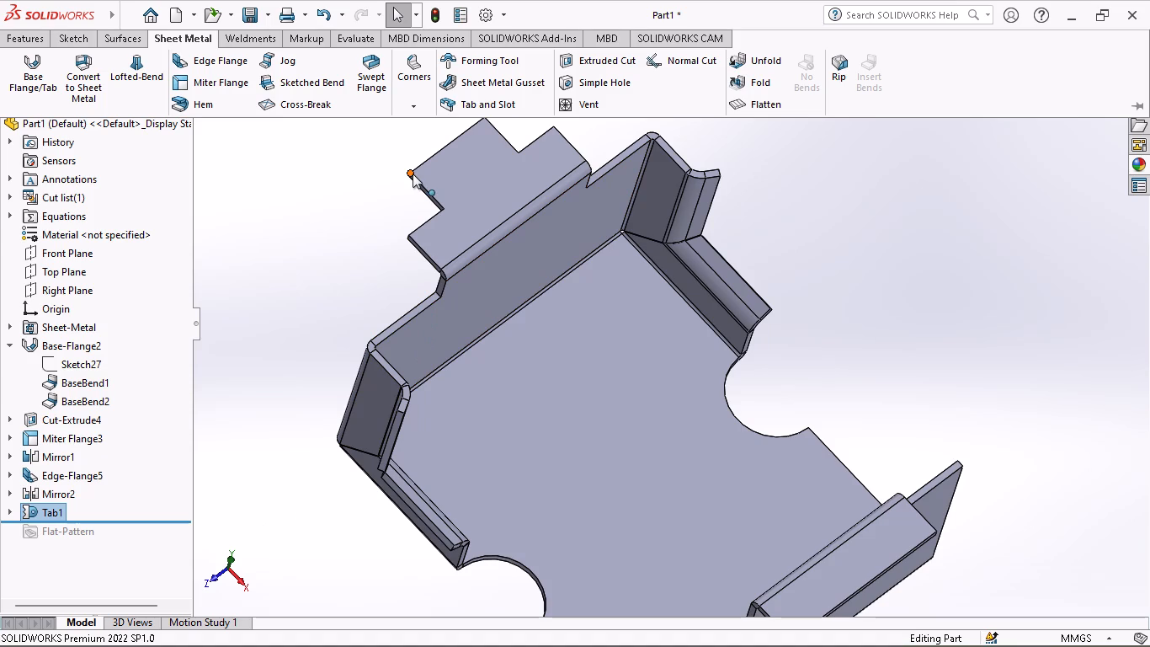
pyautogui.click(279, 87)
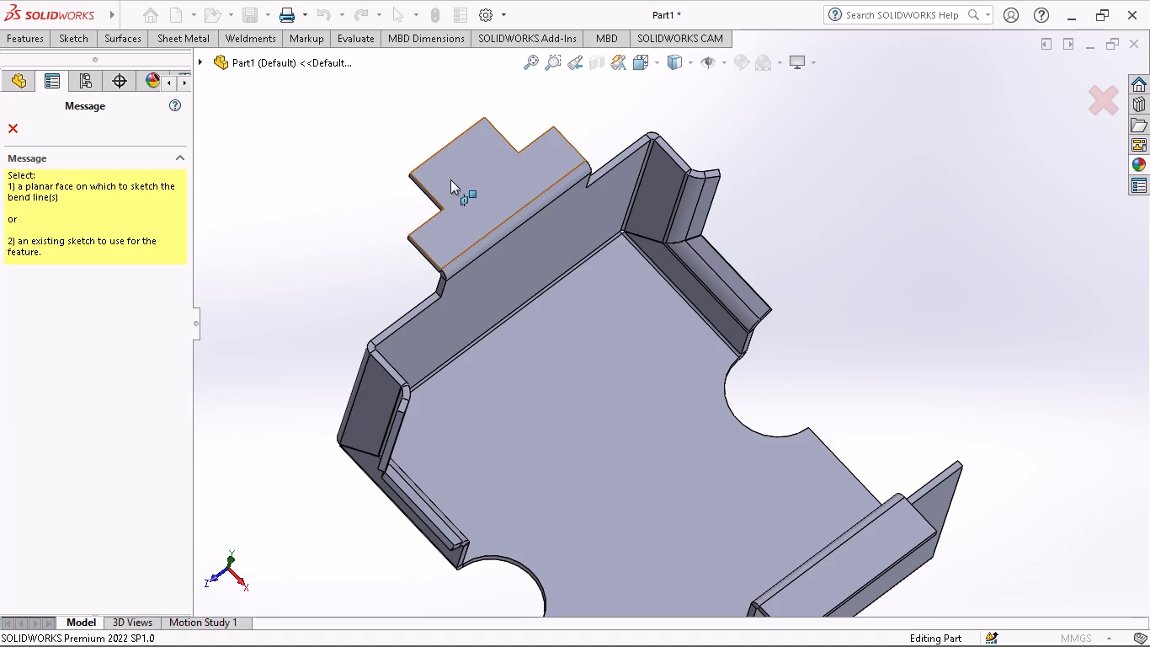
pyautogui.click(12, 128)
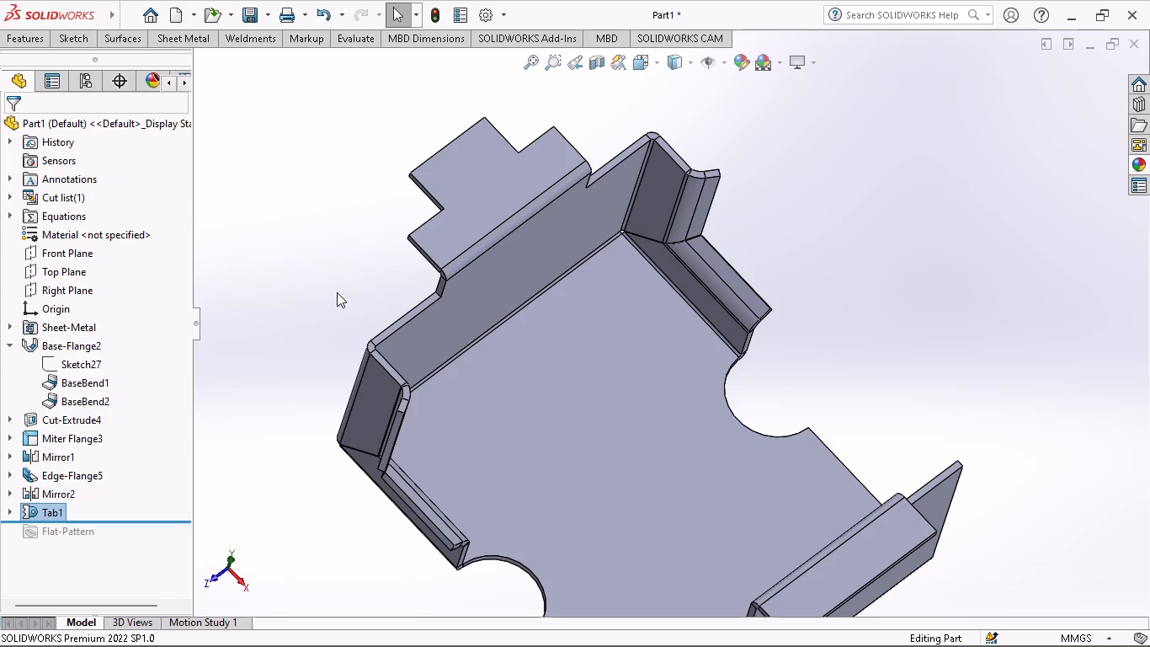
# Start a Sketched Bend on the tab's top face and draw a bend line parallel to its outer edge, ending short of both tab sides.
pyautogui.click(182, 36)
pyautogui.click(290, 83)
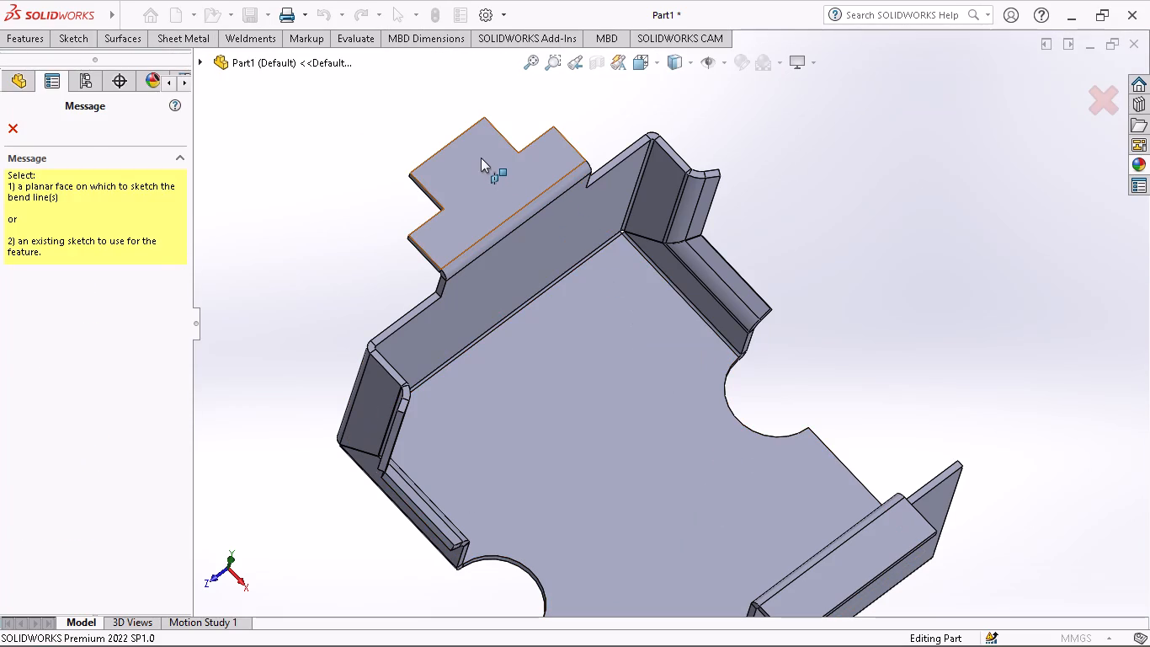
pyautogui.click(72, 31)
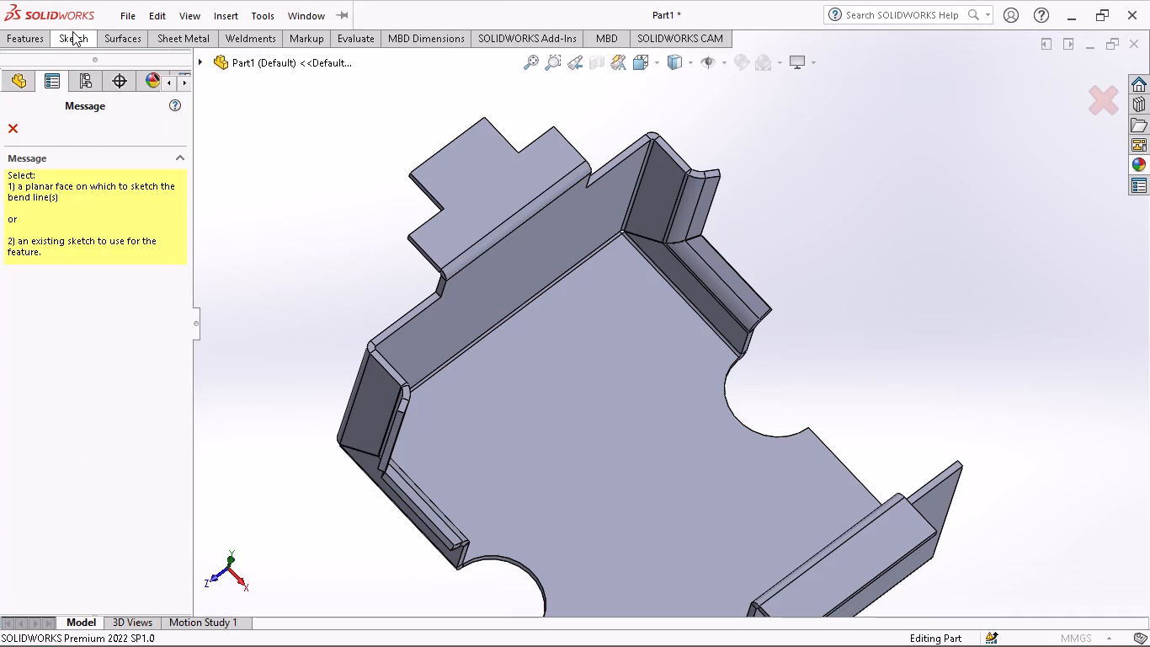
pyautogui.click(454, 187)
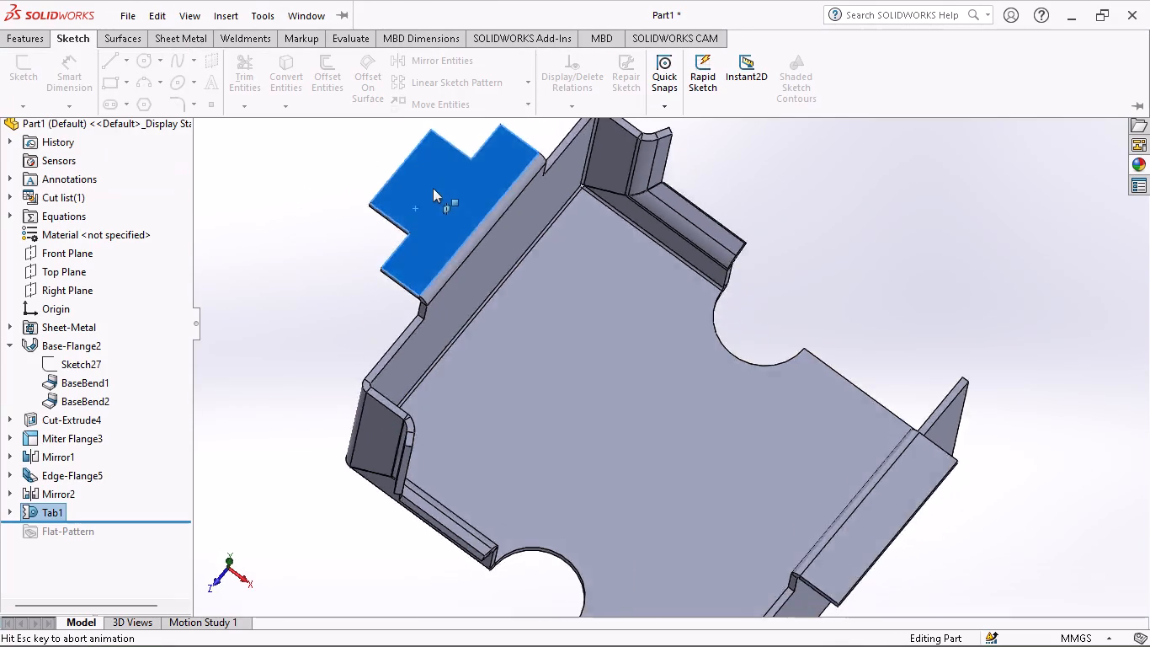
pyautogui.click(82, 39)
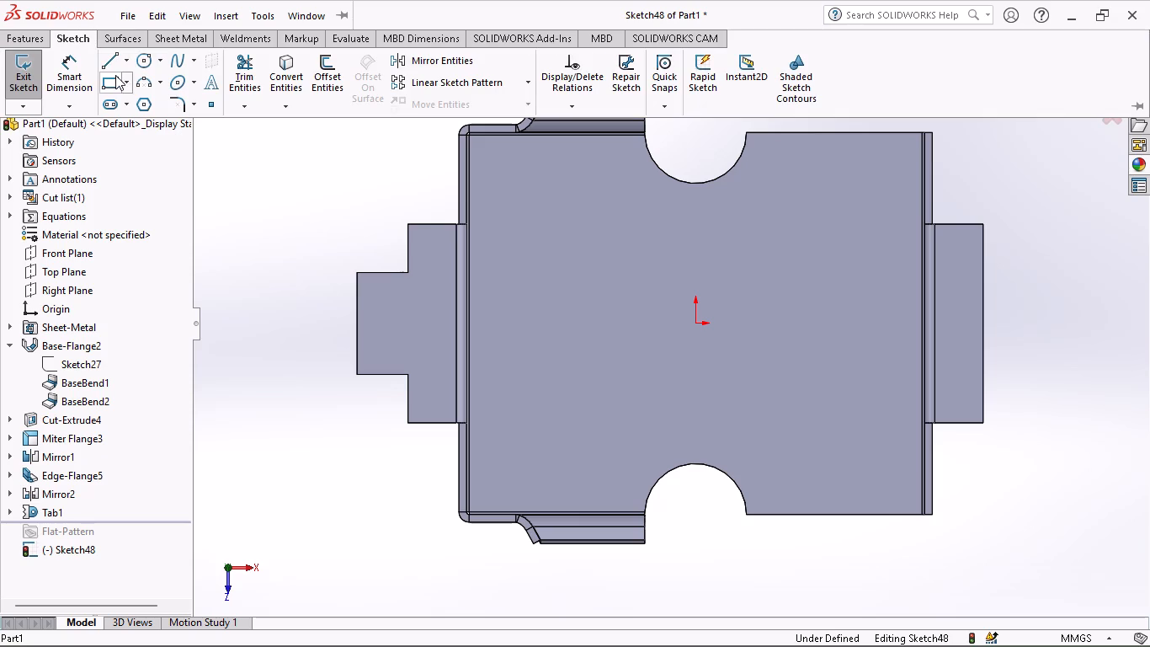
pyautogui.click(102, 67)
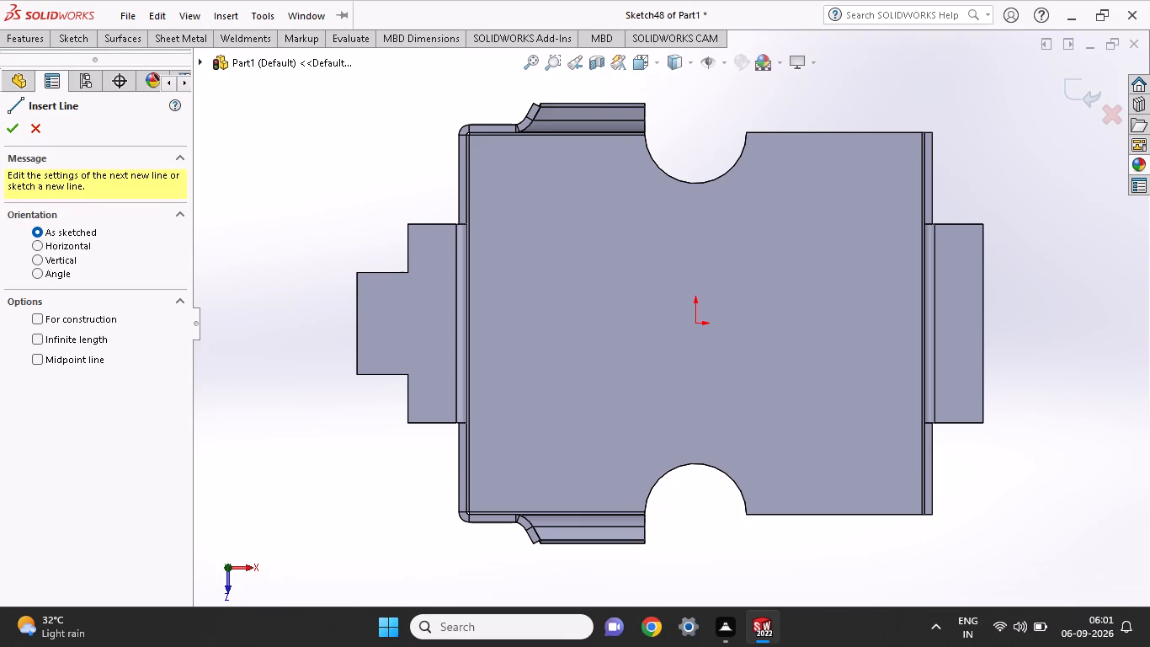
pyautogui.click(380, 290)
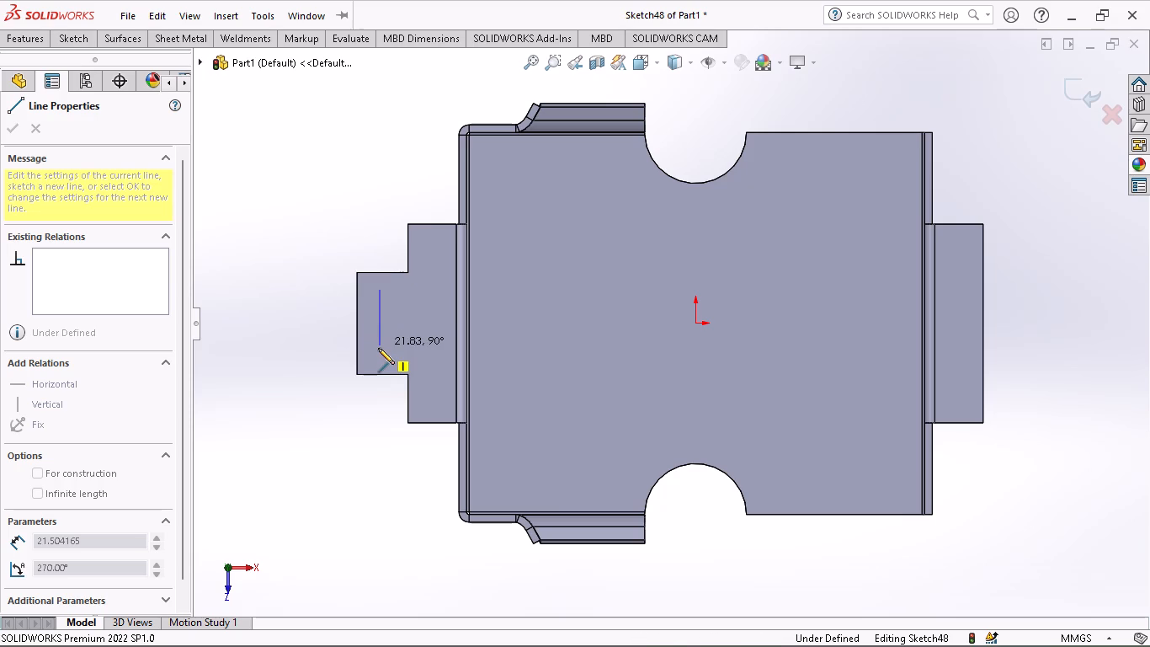
pyautogui.click(378, 351)
pyautogui.rightClick(415, 321)
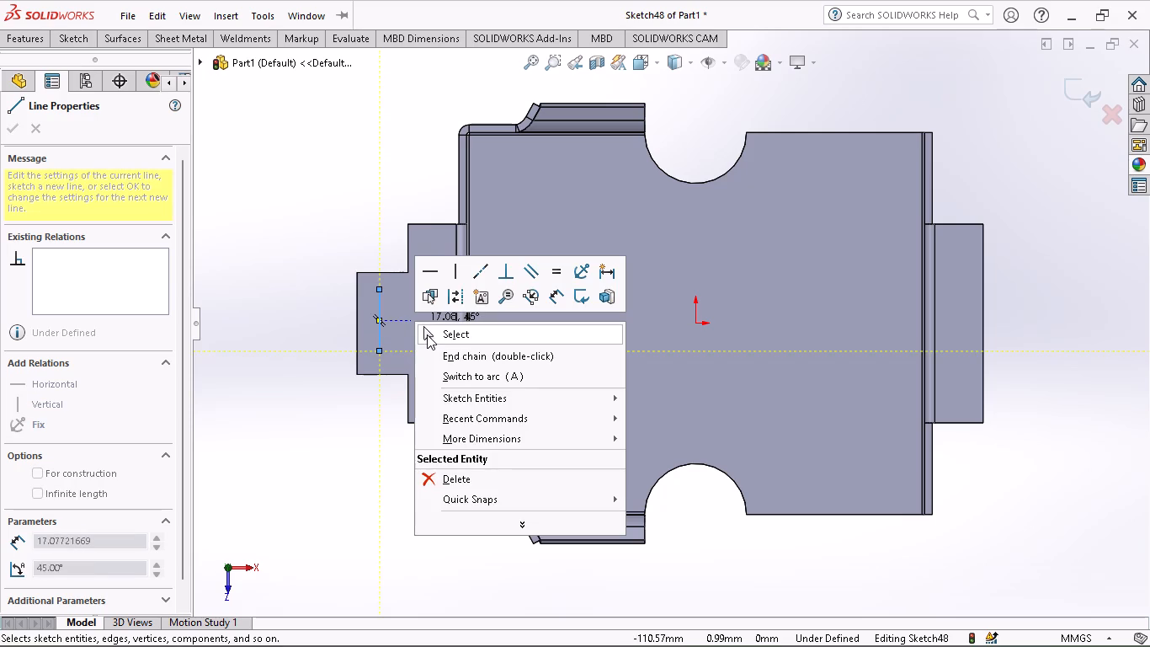
pyautogui.click(428, 334)
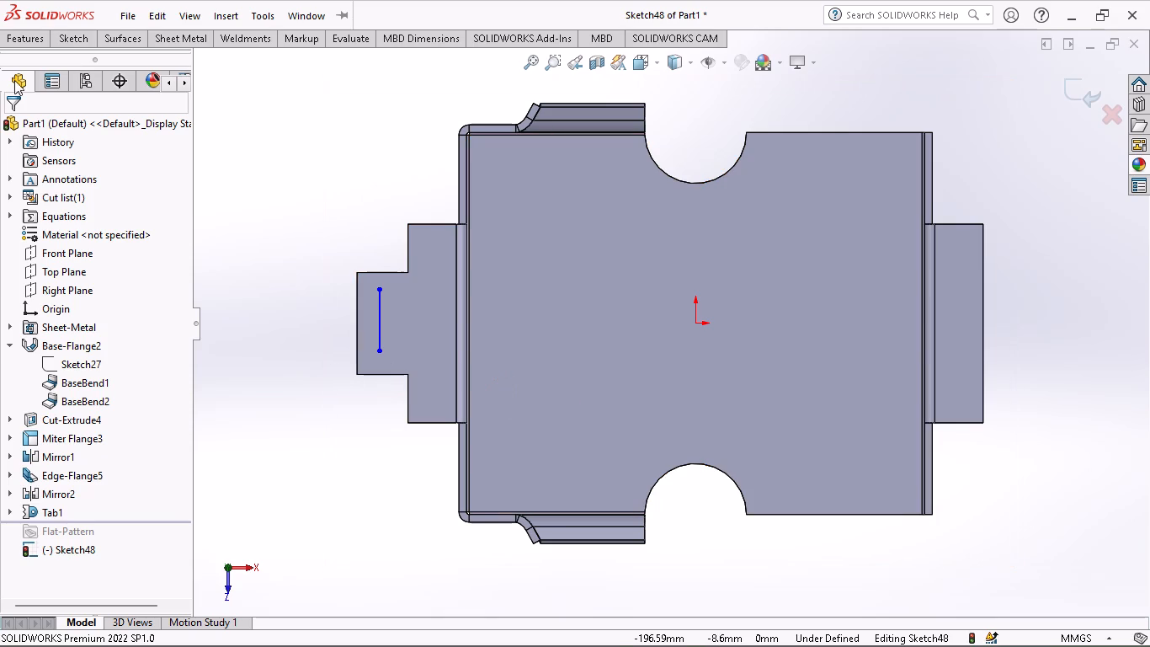
# Dimension the distance between the bend line's -Z endpoint and the tab's inner -Z corner as 10 mm.
pyautogui.click(77, 39)
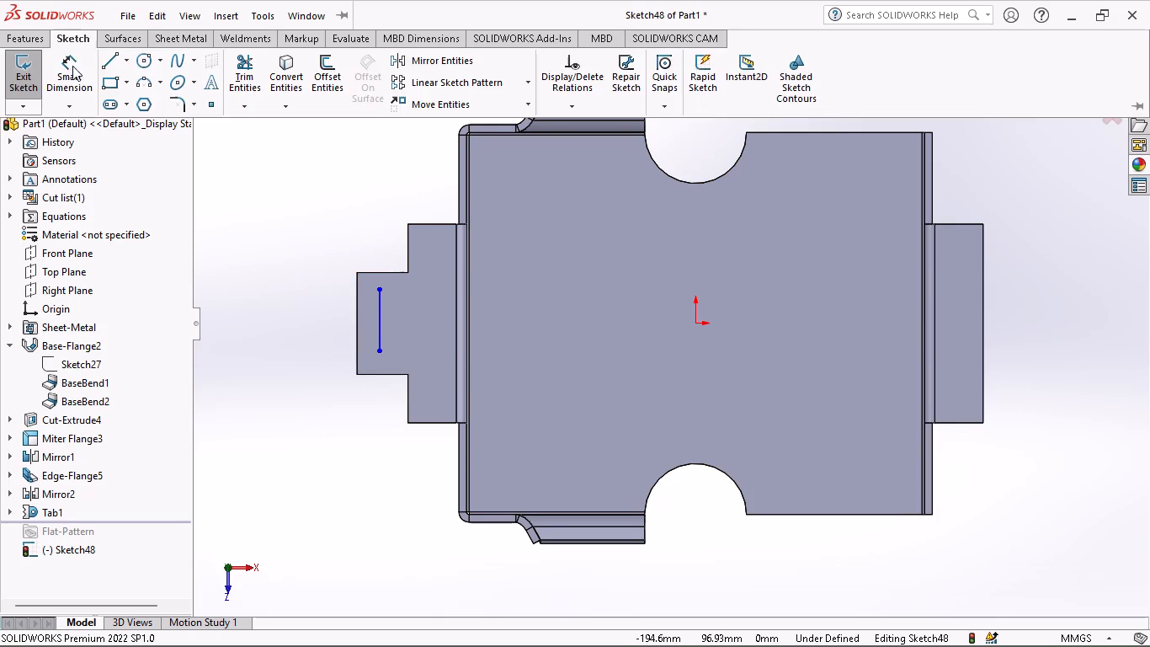
pyautogui.click(73, 81)
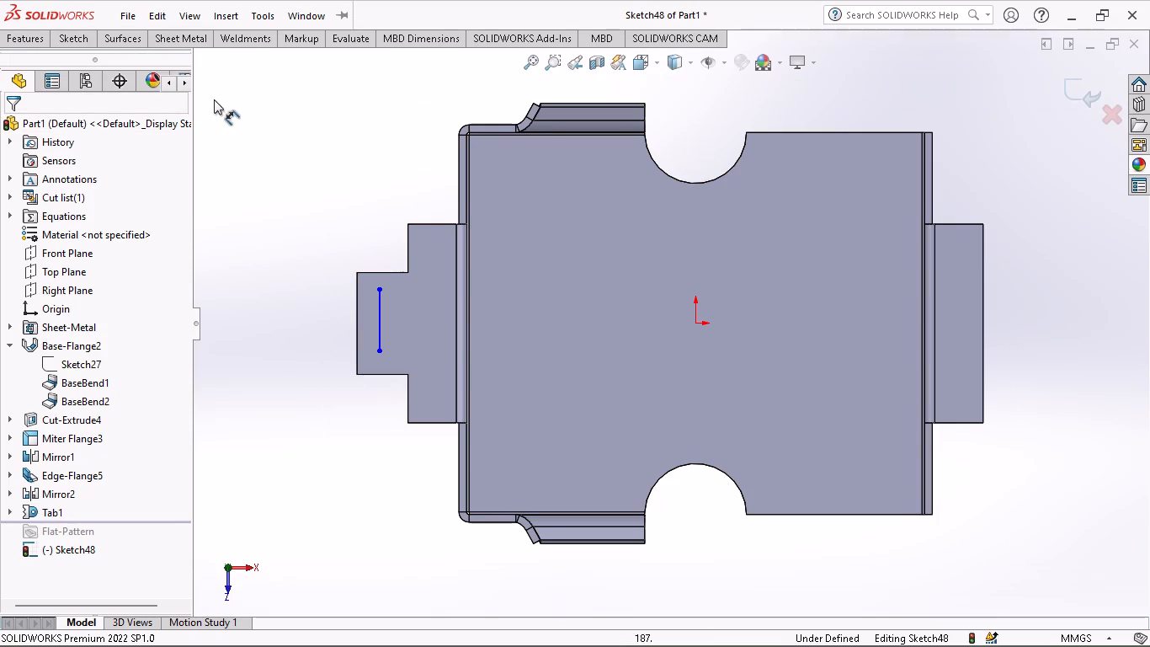
pyautogui.click(376, 287)
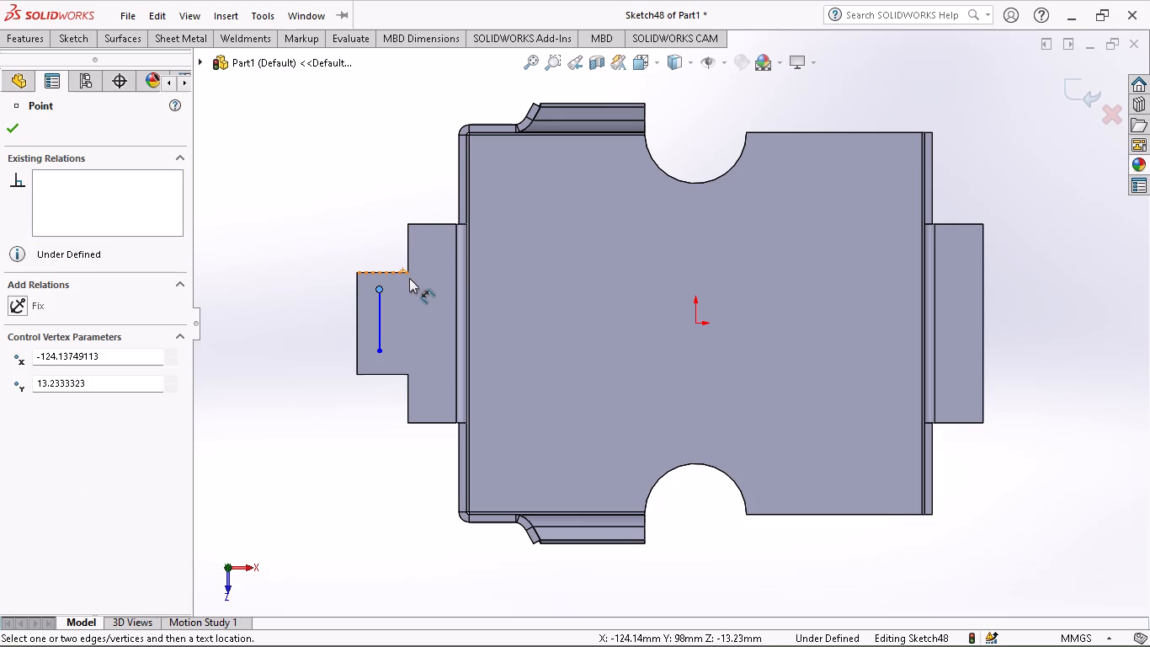
pyautogui.click(407, 272)
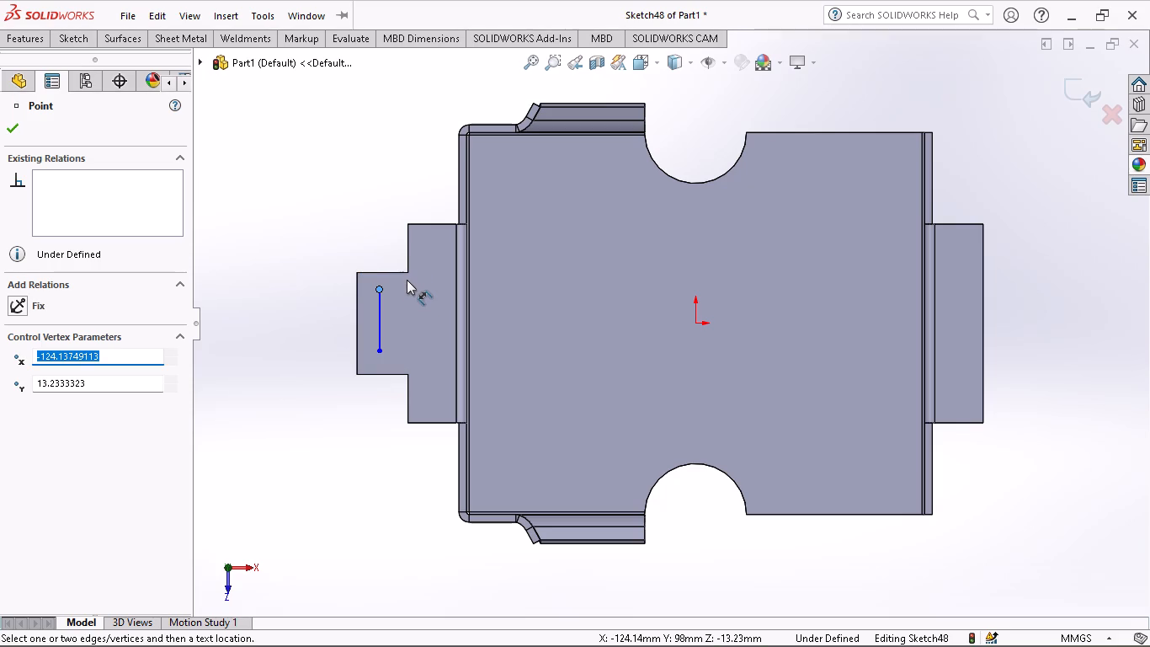
pyautogui.click(407, 274)
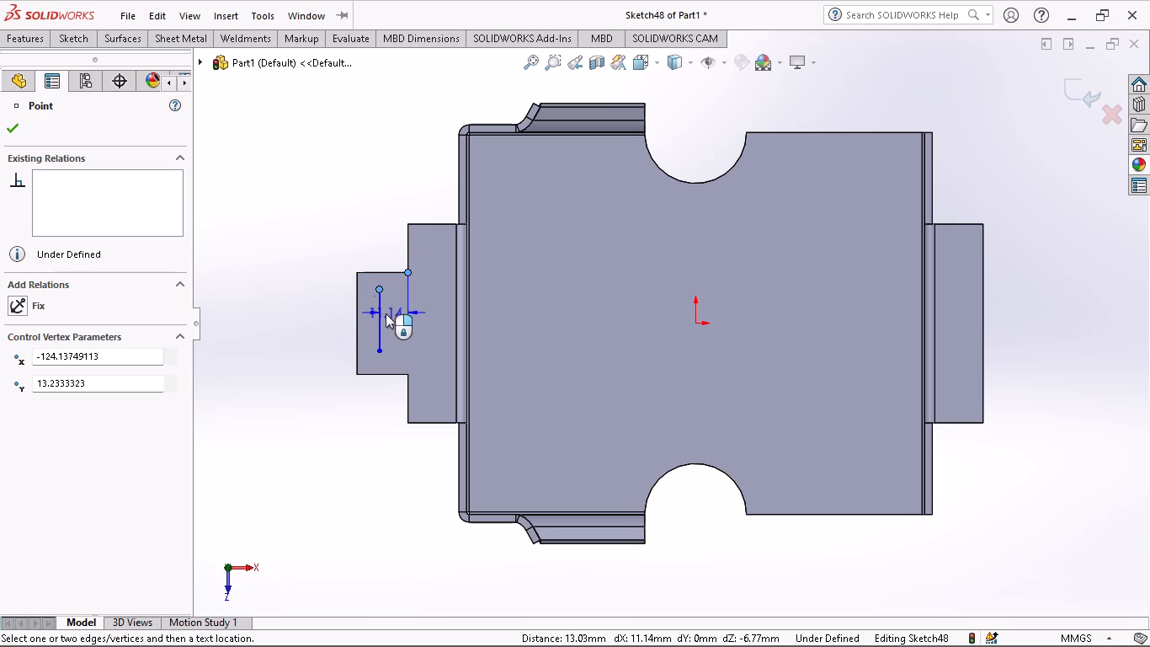
pyautogui.click(386, 314)
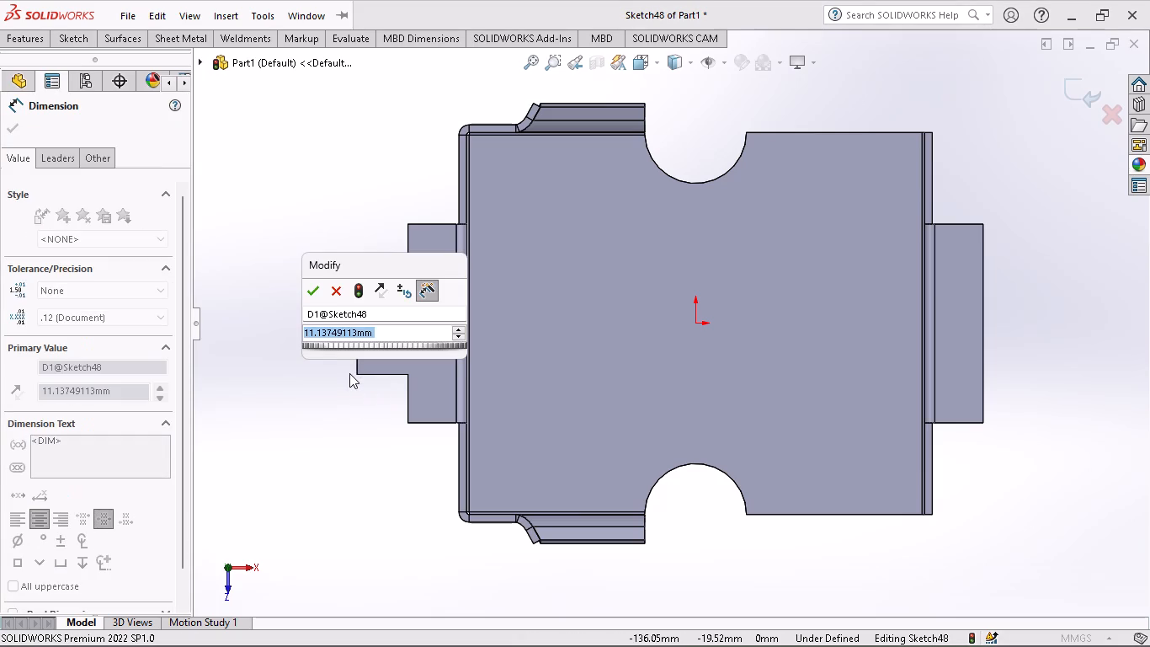
pyautogui.write('10')
pyautogui.press('Return')
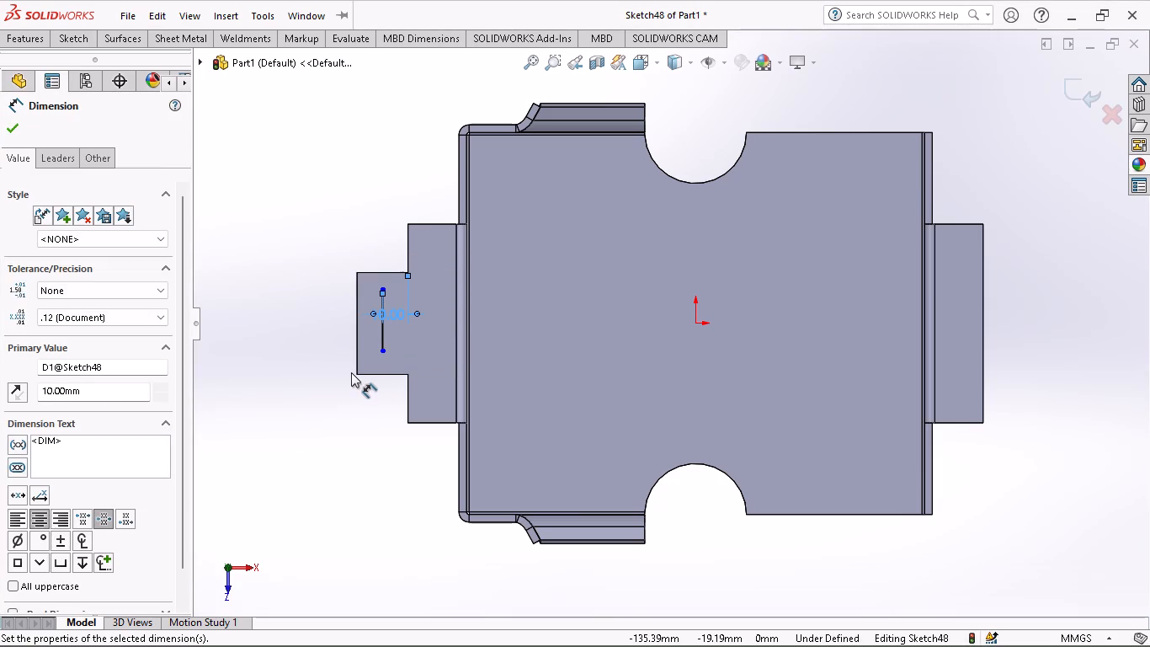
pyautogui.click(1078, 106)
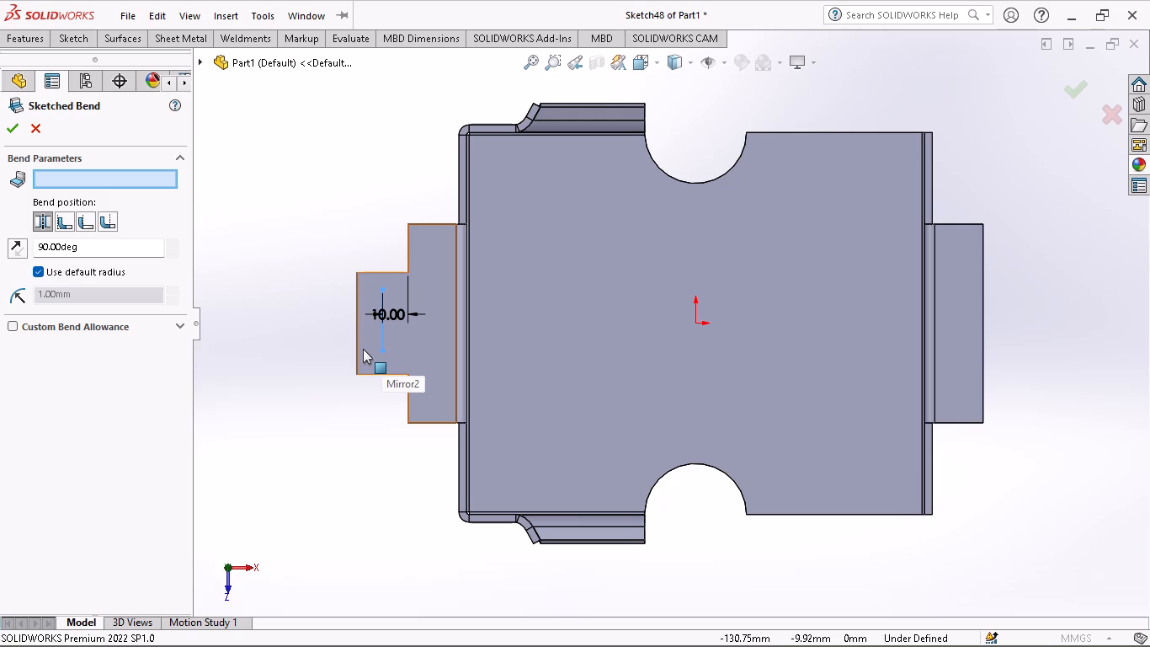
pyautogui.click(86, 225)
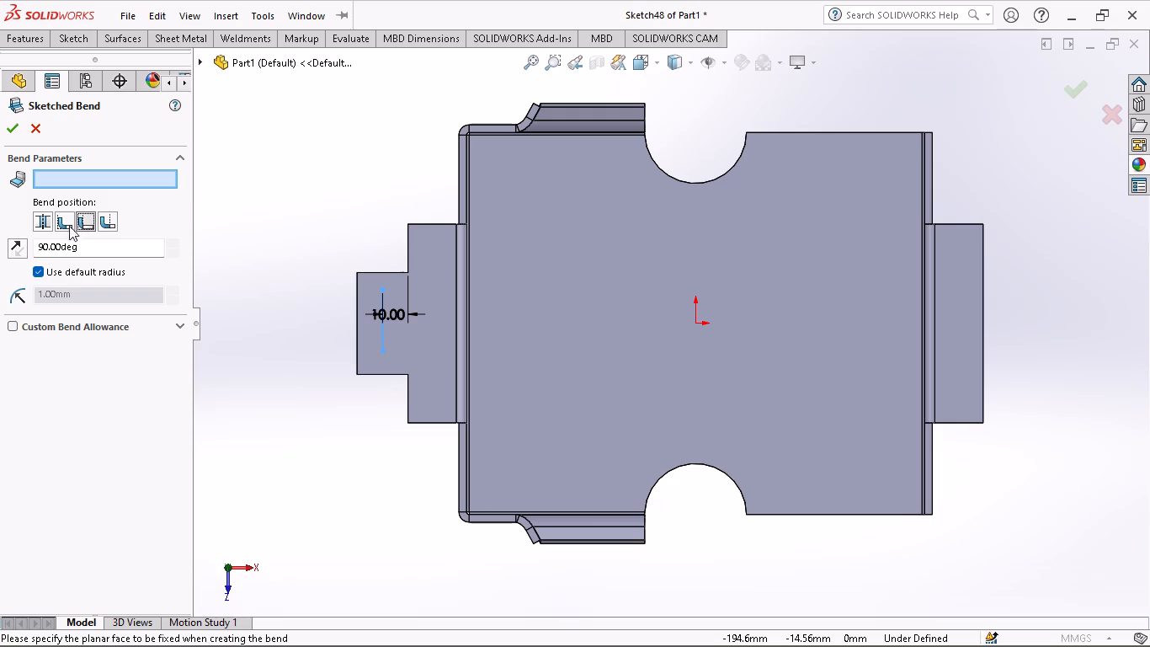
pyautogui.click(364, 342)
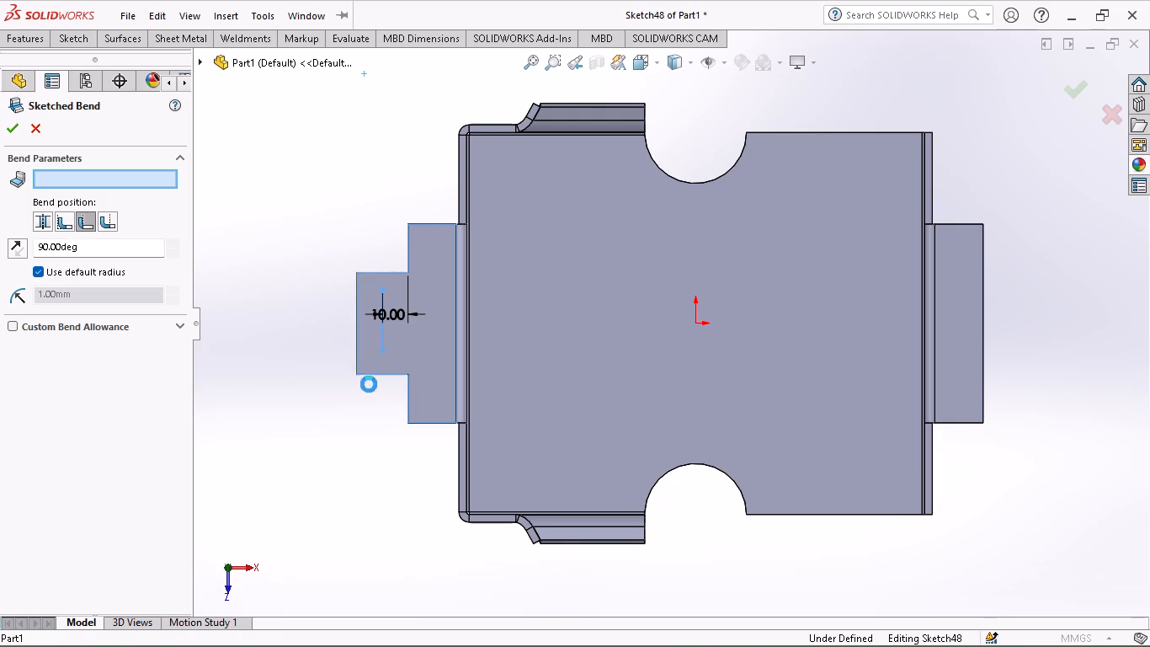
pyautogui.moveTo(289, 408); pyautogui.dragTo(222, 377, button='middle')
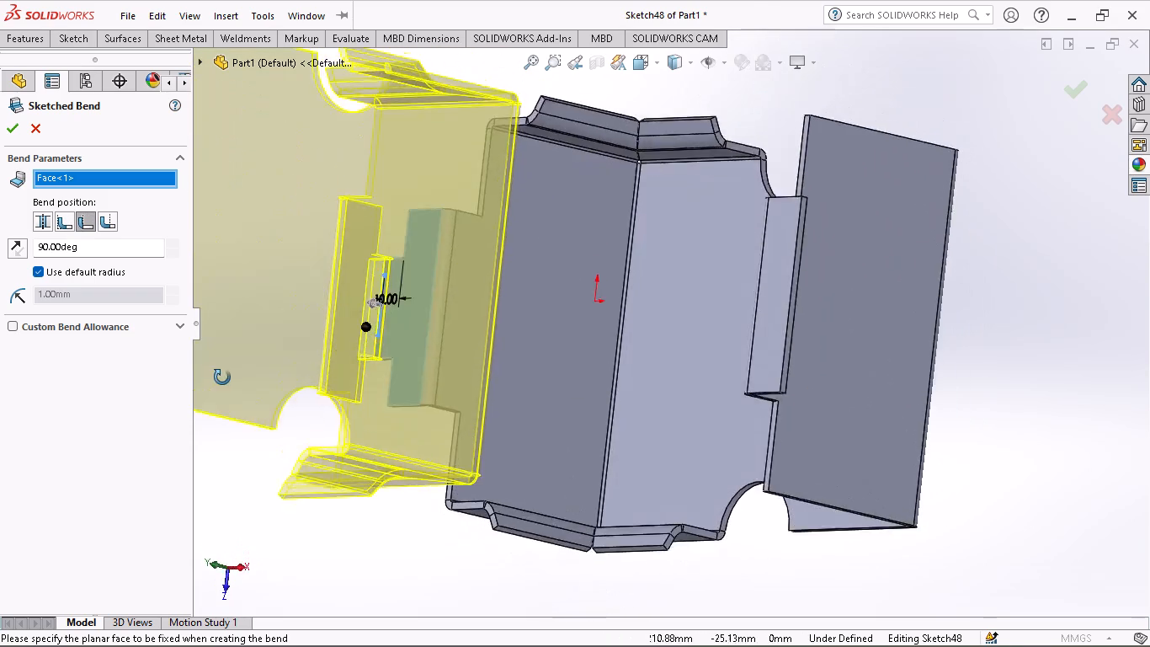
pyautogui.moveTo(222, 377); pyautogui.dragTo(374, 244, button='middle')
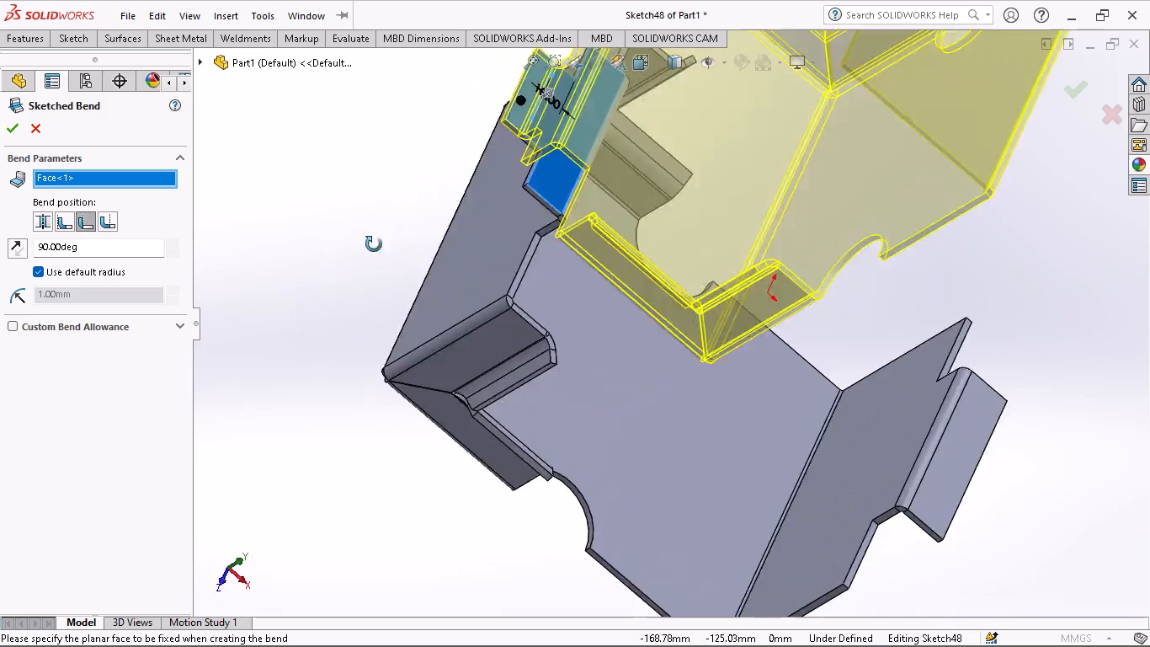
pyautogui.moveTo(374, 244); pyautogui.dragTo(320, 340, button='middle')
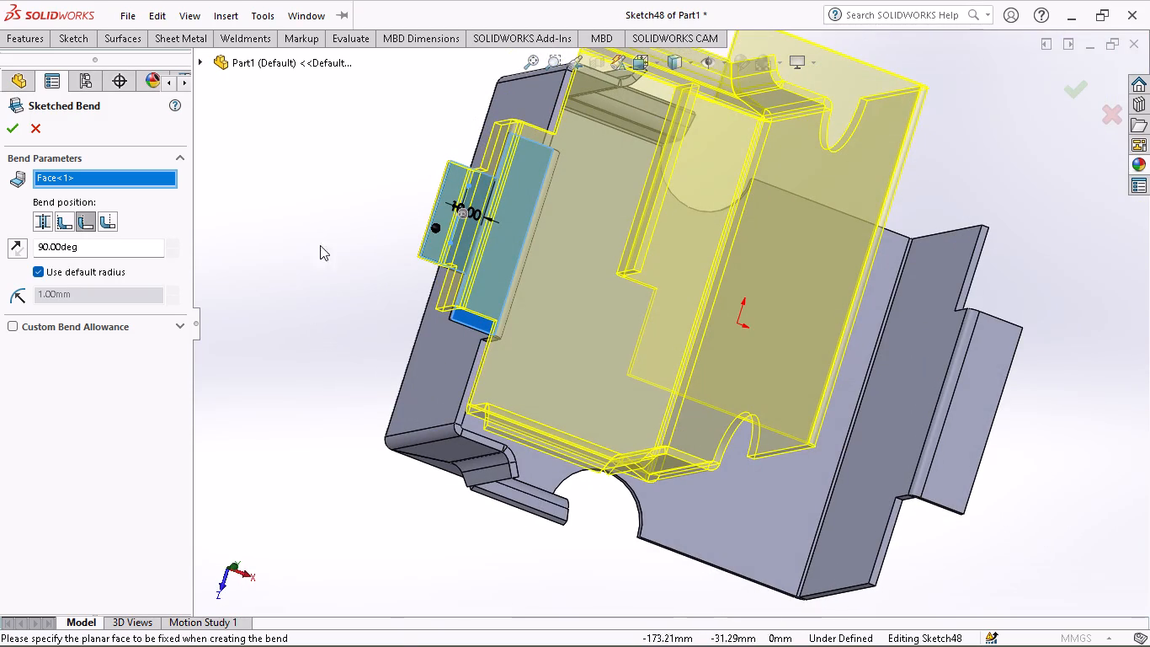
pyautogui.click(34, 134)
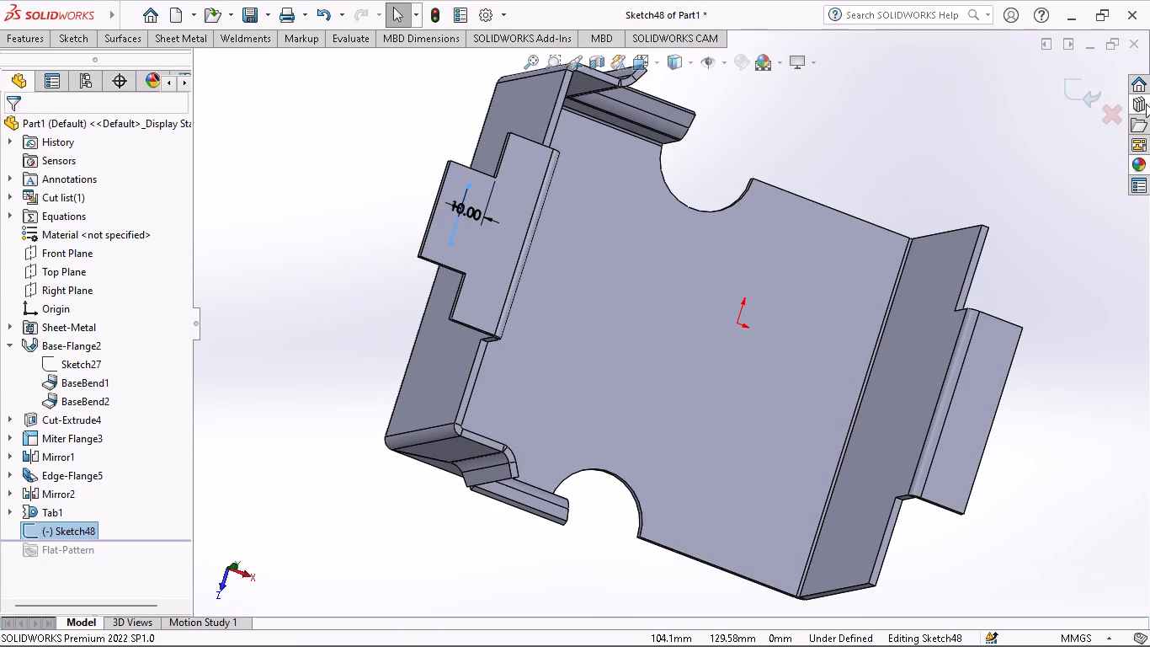
# Exit the tab's bend line sketch, keeping it as a standalone sketch.
pyautogui.click(1085, 102)
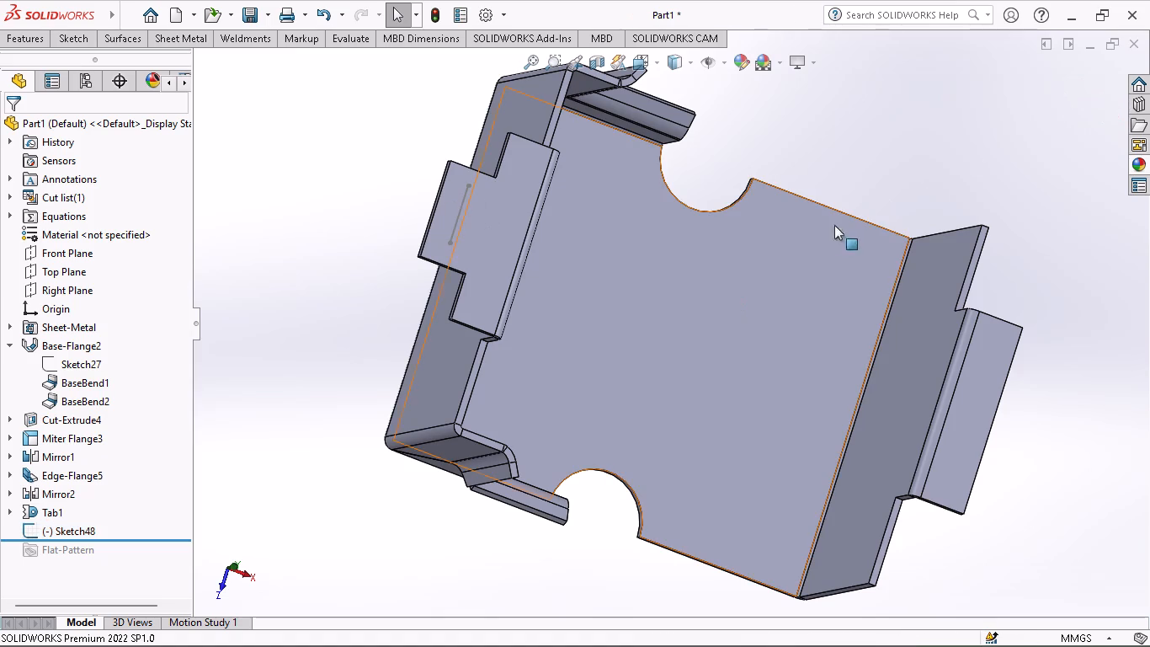
# Restart the Sketched Bend command and pick the top face of the -X side tab for it.
pyautogui.moveTo(791, 223); pyautogui.dragTo(771, 202, button='middle')
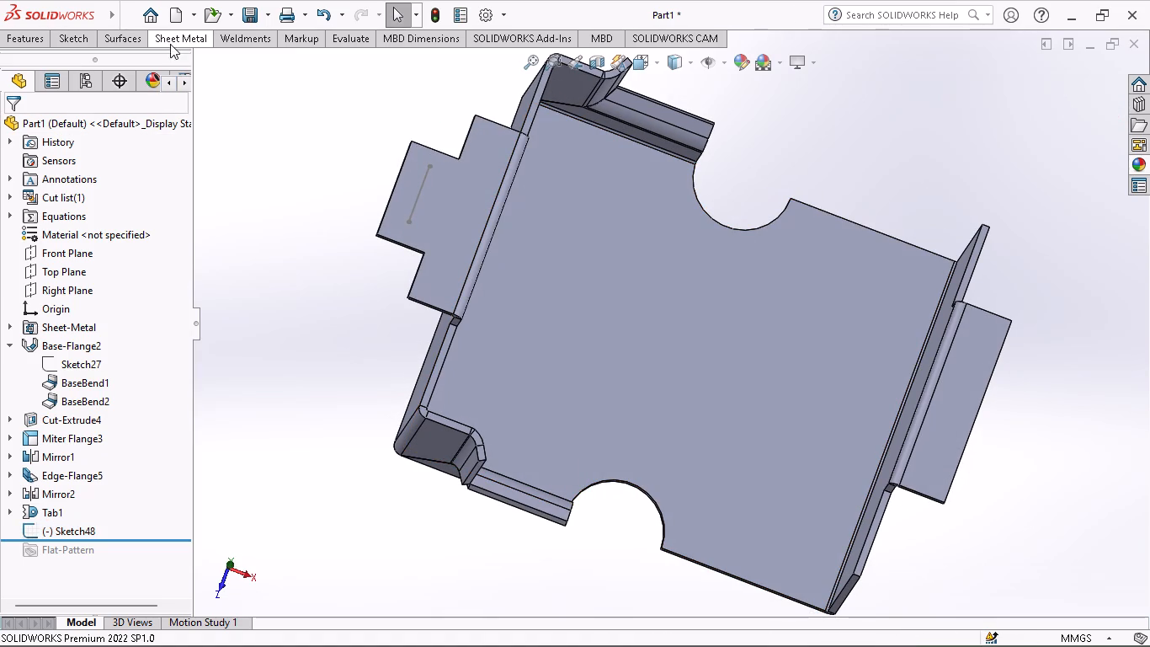
pyautogui.click(170, 41)
pyautogui.click(304, 78)
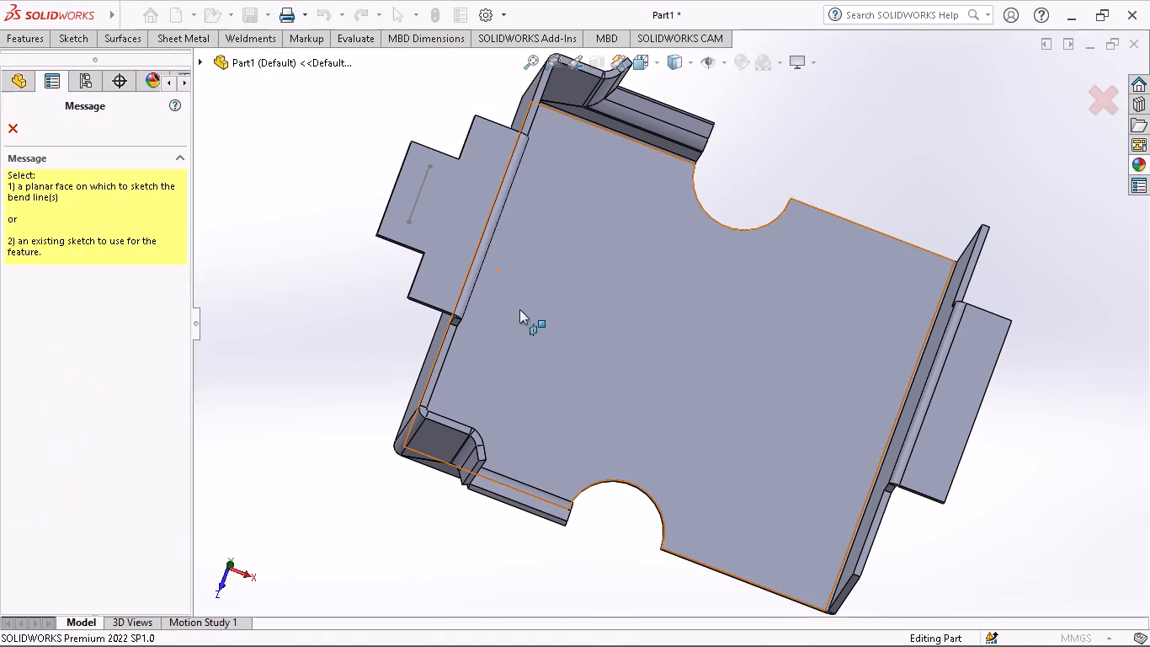
pyautogui.click(397, 200)
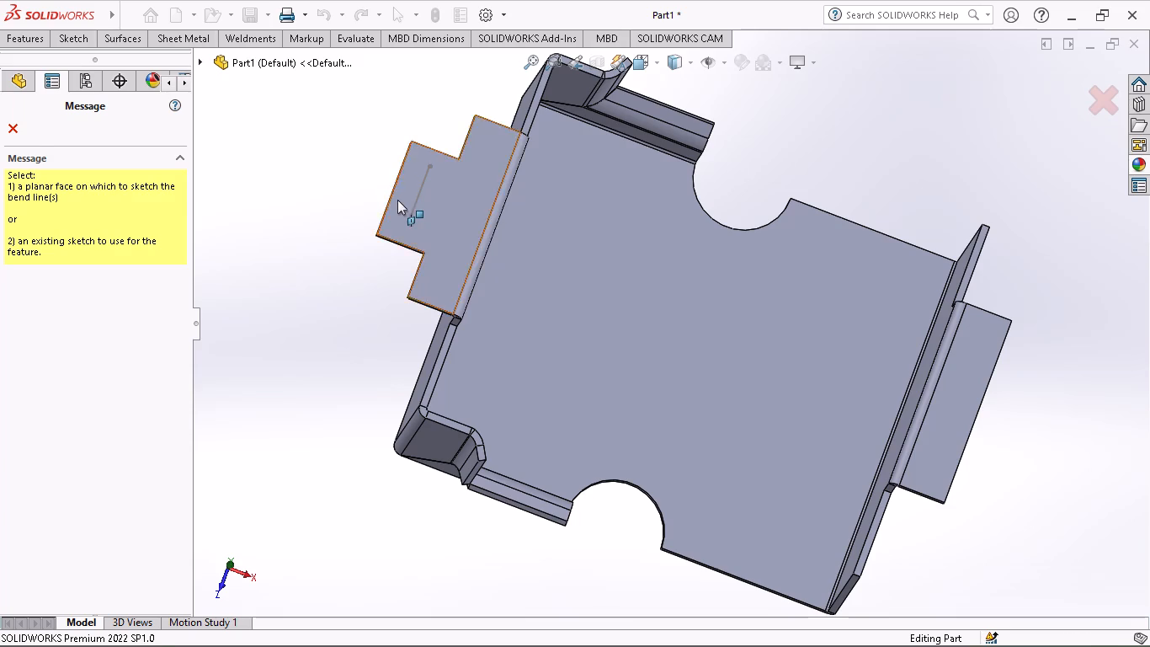
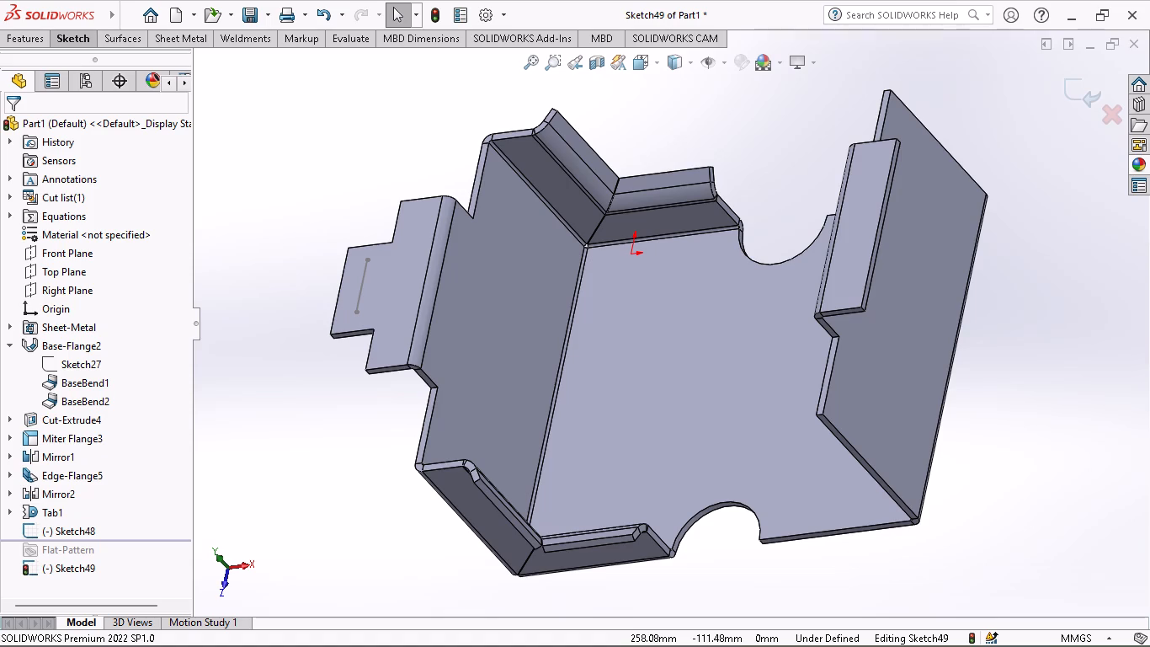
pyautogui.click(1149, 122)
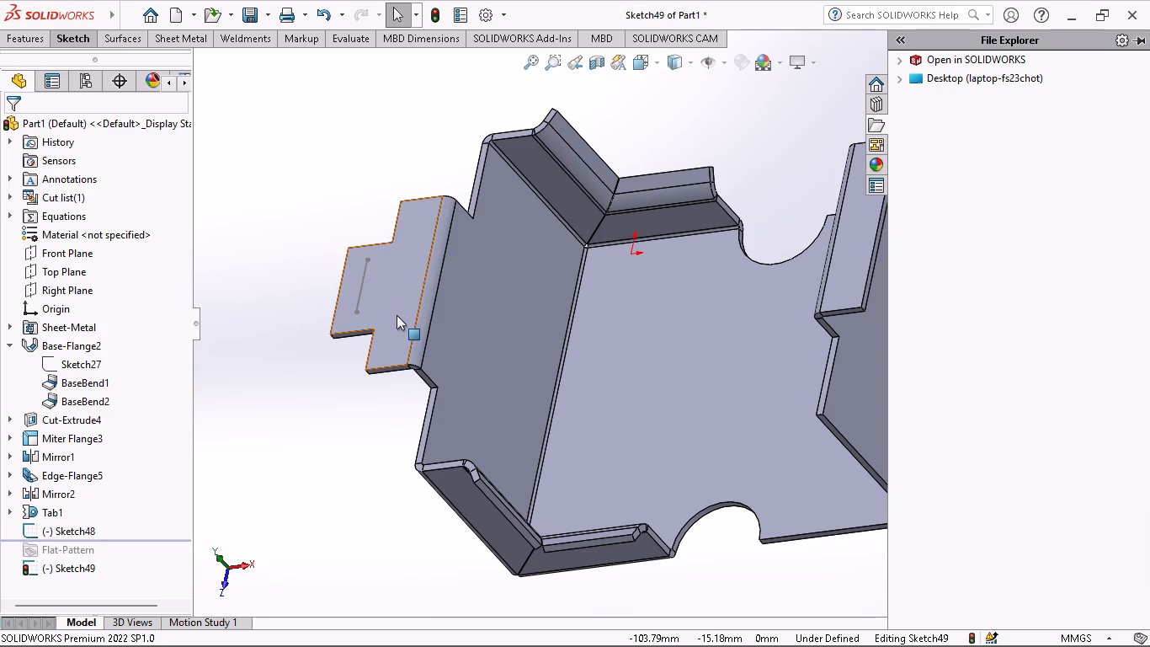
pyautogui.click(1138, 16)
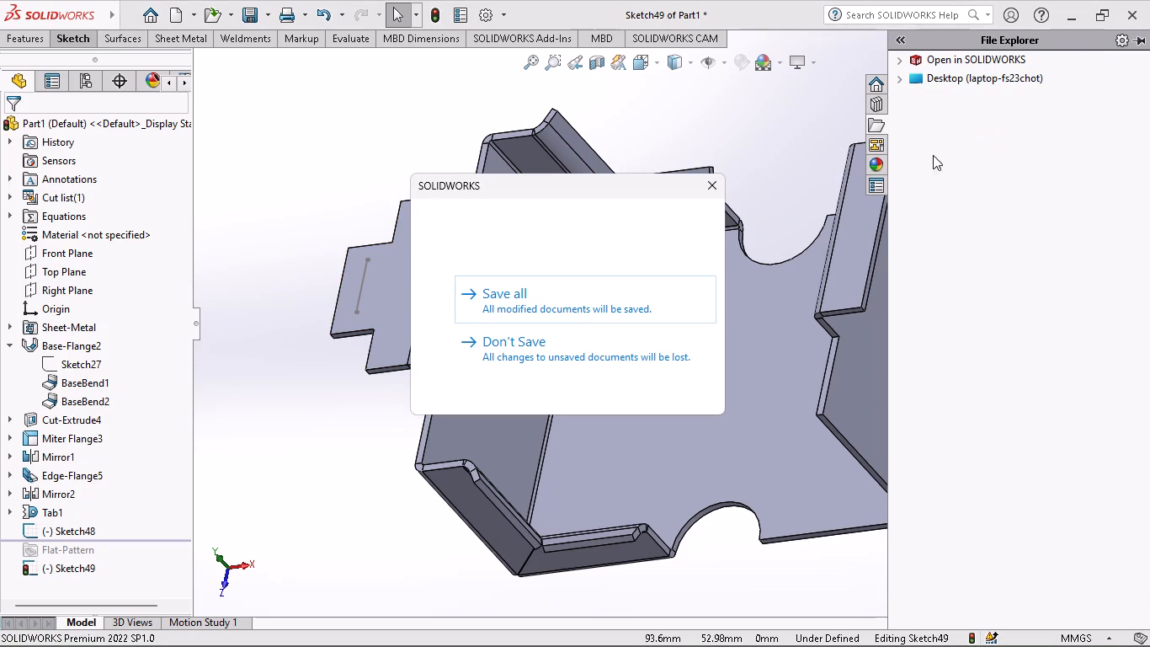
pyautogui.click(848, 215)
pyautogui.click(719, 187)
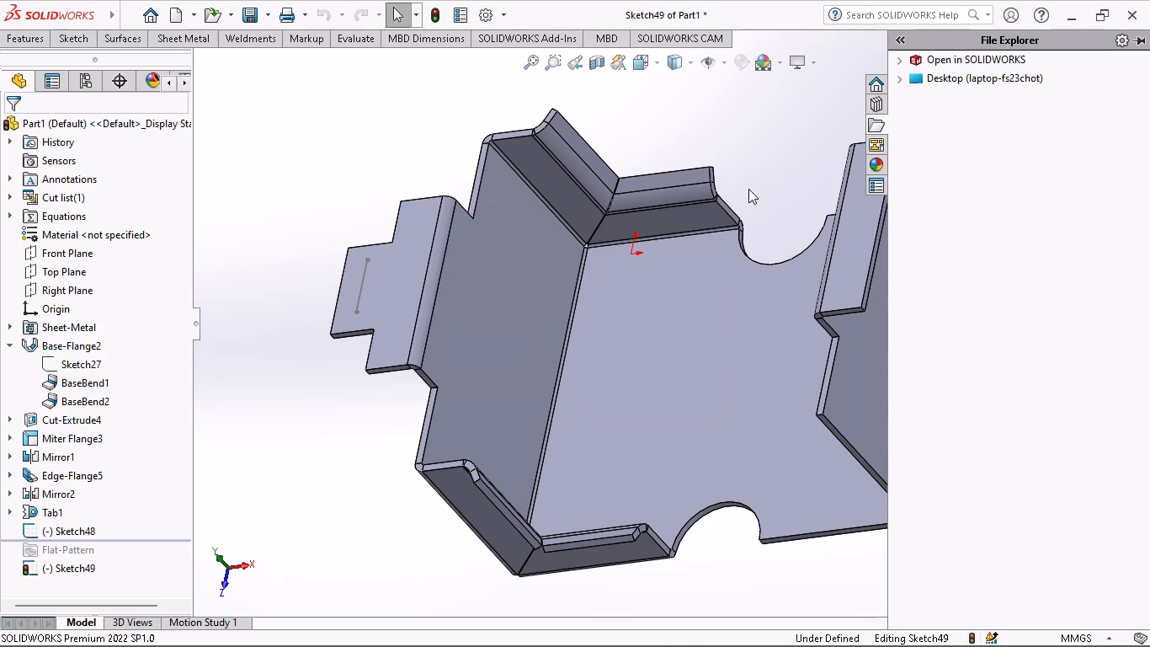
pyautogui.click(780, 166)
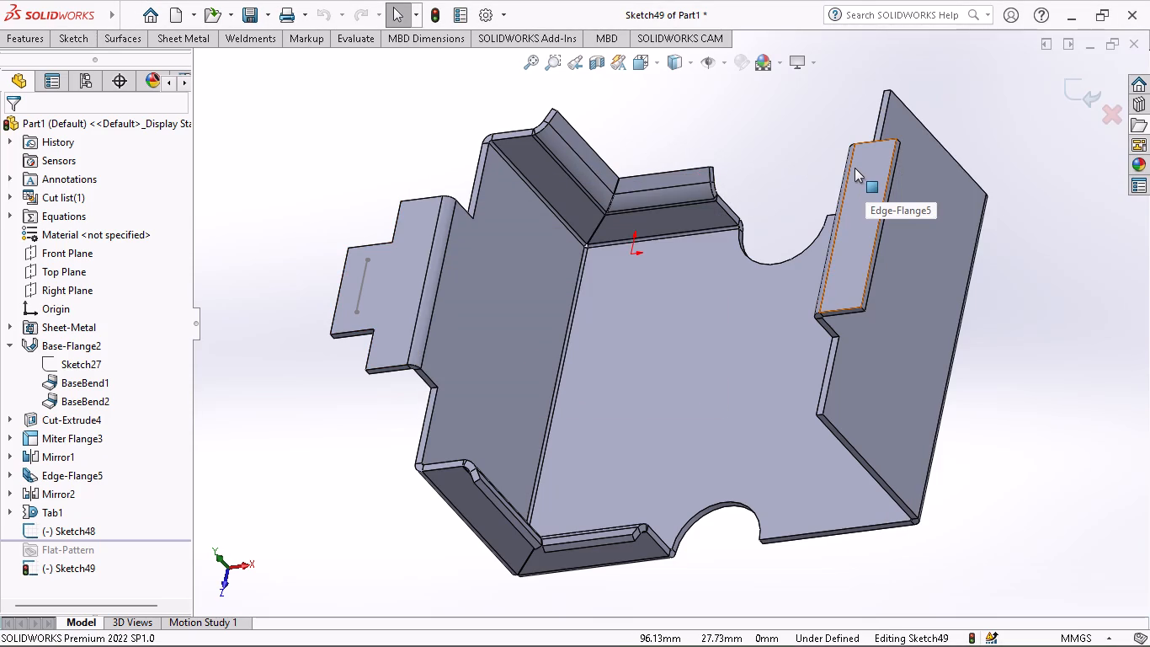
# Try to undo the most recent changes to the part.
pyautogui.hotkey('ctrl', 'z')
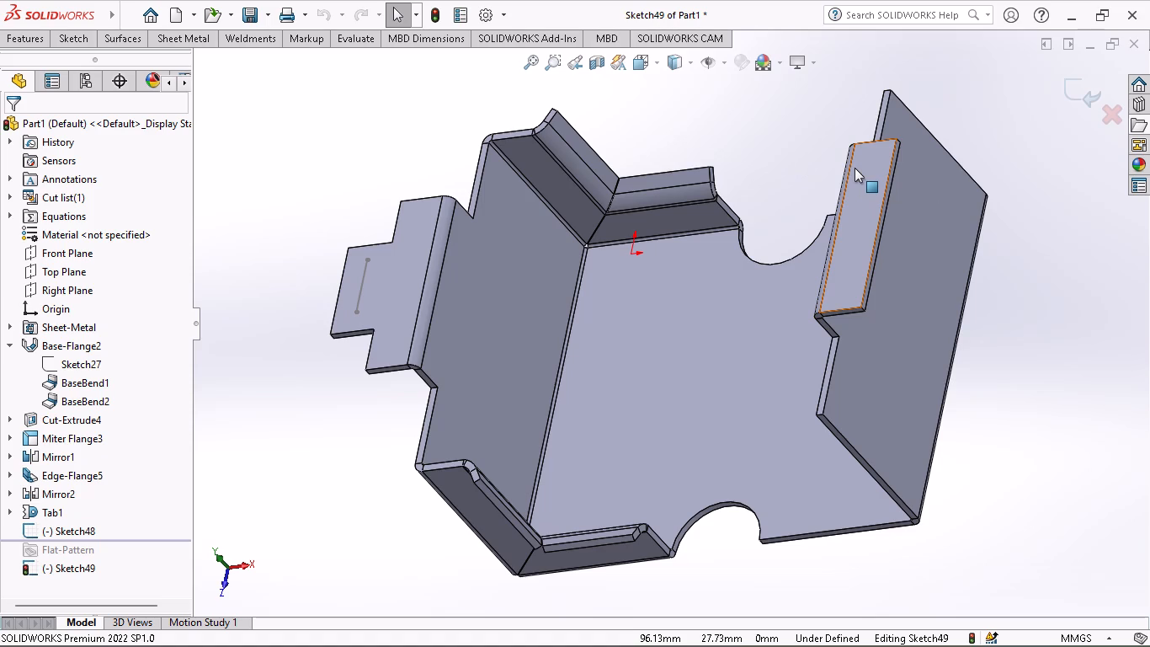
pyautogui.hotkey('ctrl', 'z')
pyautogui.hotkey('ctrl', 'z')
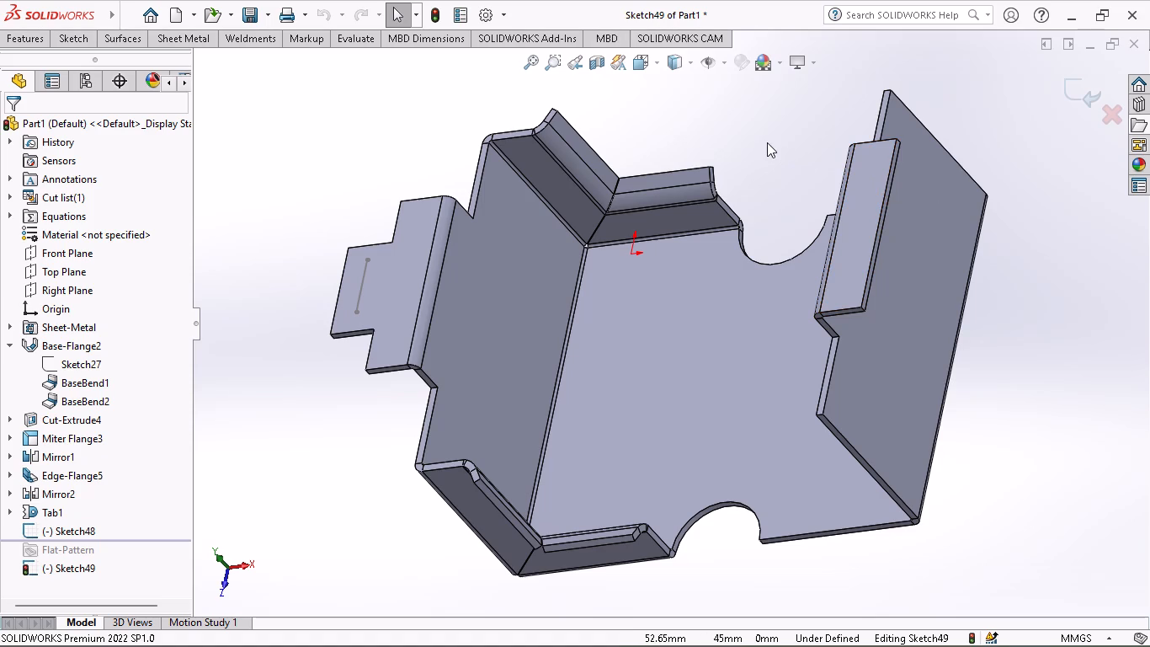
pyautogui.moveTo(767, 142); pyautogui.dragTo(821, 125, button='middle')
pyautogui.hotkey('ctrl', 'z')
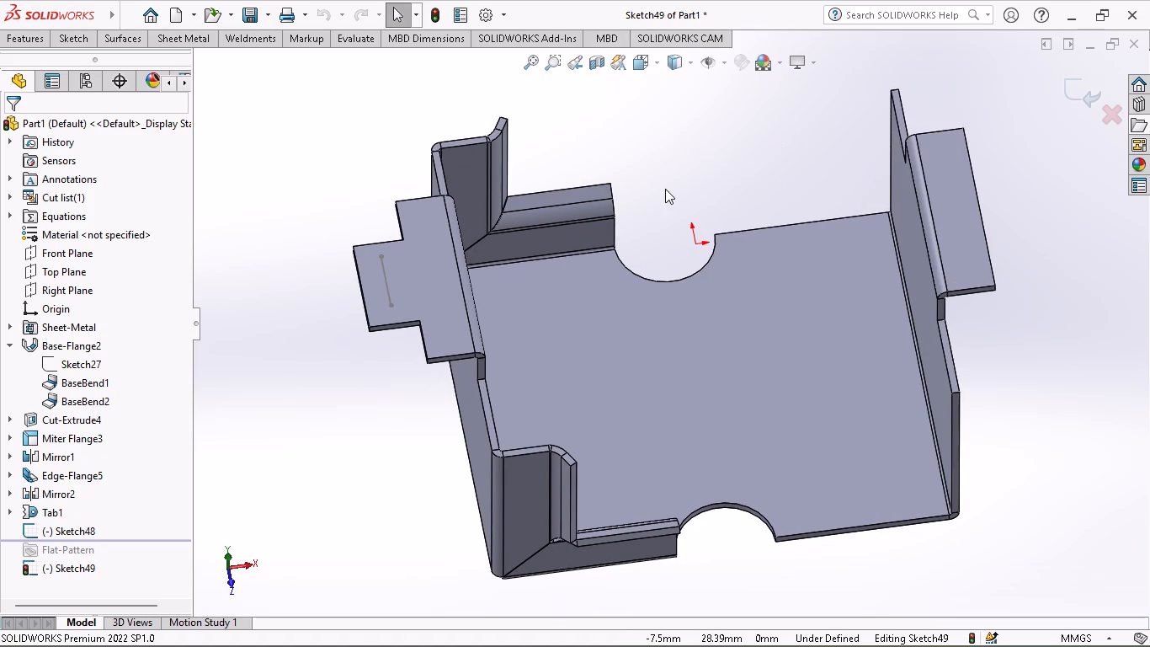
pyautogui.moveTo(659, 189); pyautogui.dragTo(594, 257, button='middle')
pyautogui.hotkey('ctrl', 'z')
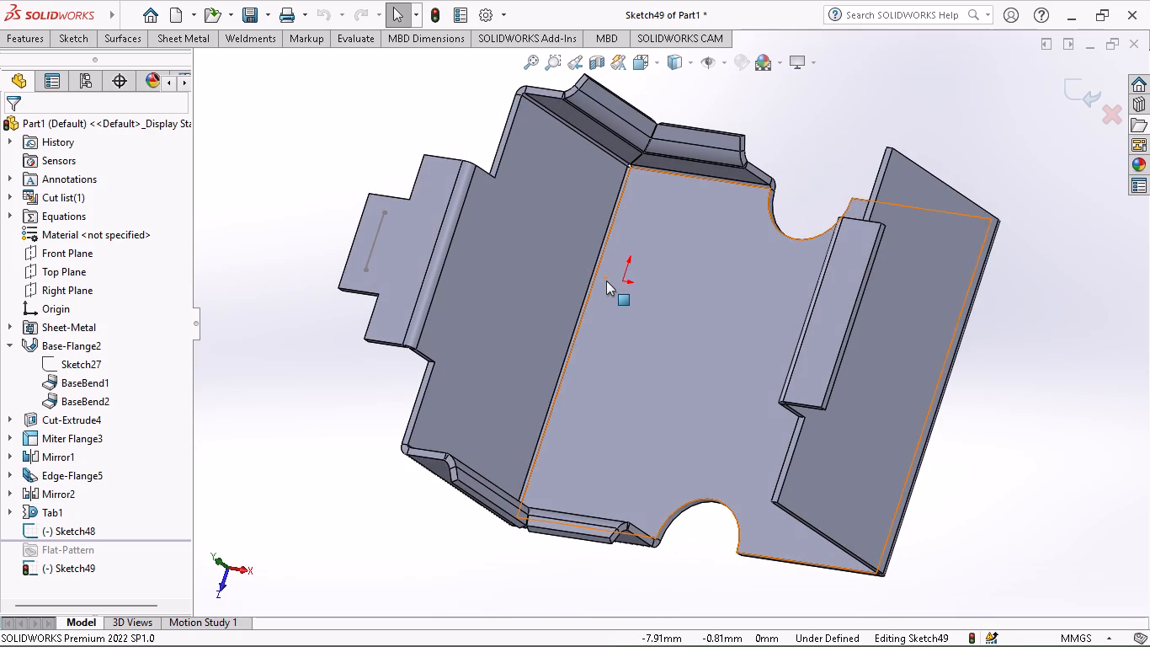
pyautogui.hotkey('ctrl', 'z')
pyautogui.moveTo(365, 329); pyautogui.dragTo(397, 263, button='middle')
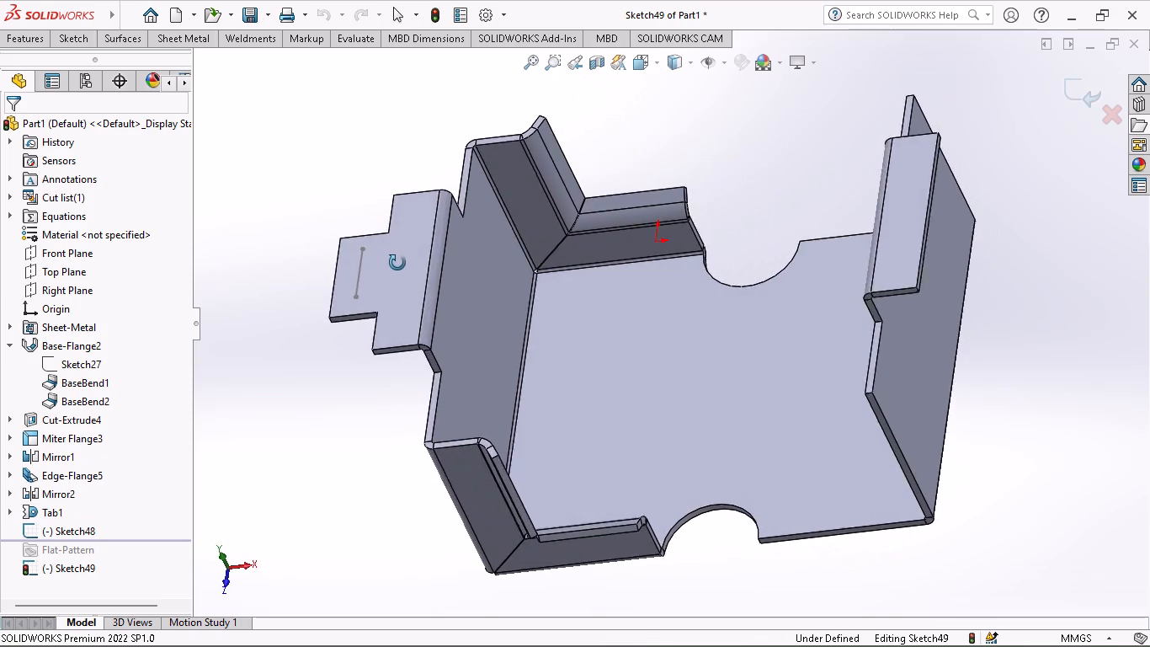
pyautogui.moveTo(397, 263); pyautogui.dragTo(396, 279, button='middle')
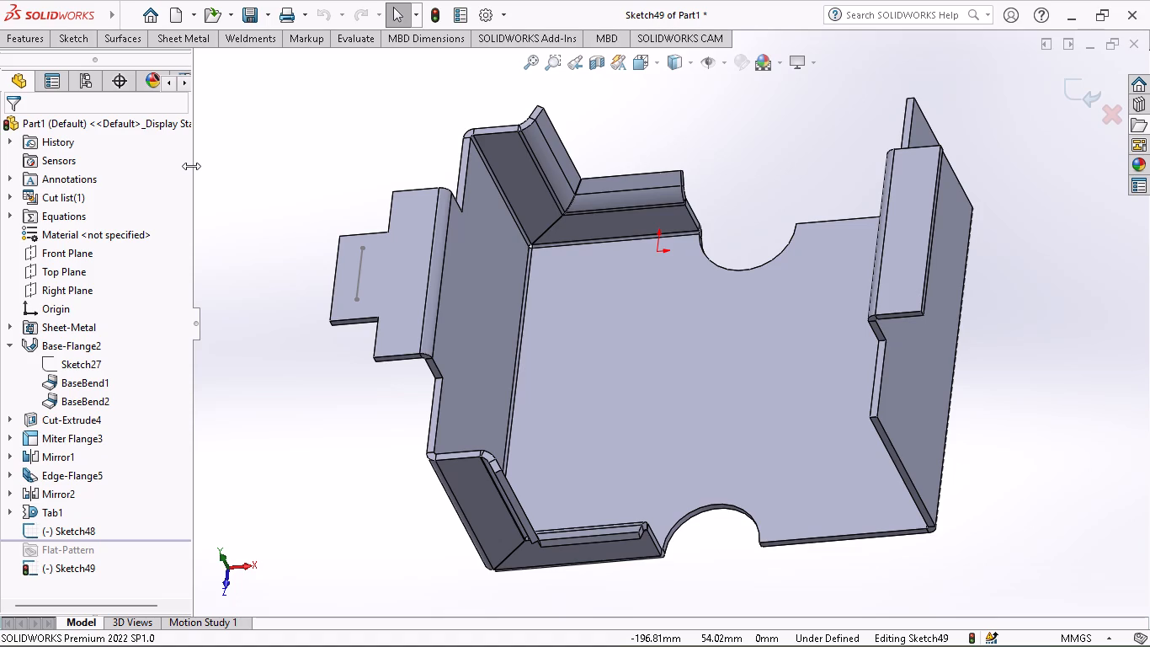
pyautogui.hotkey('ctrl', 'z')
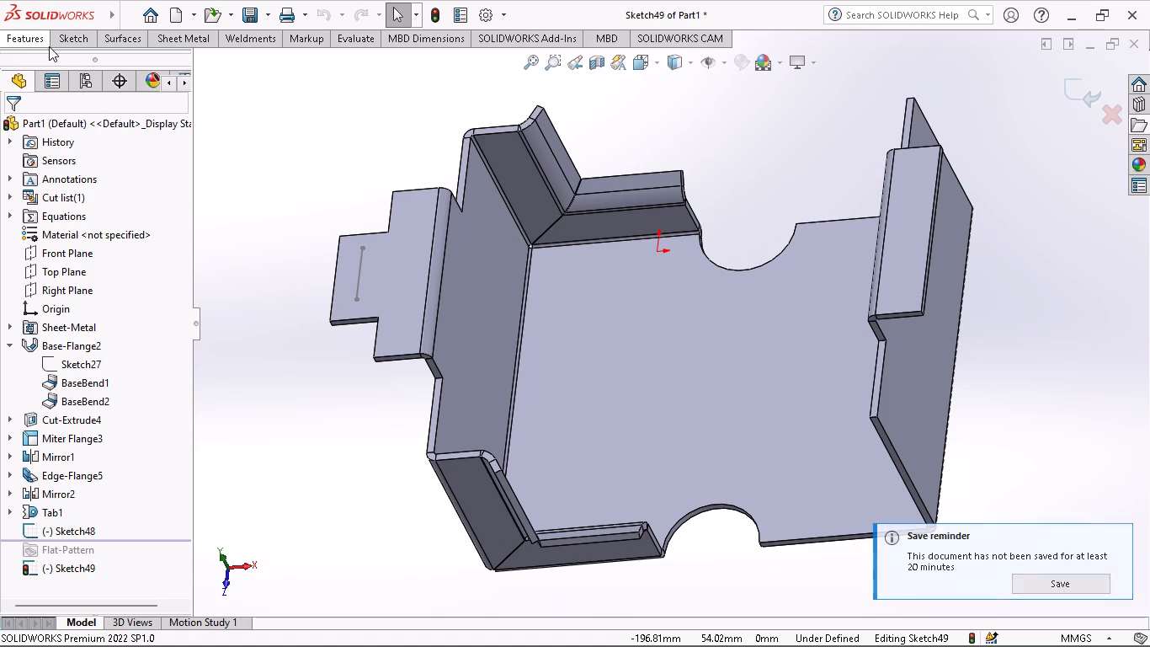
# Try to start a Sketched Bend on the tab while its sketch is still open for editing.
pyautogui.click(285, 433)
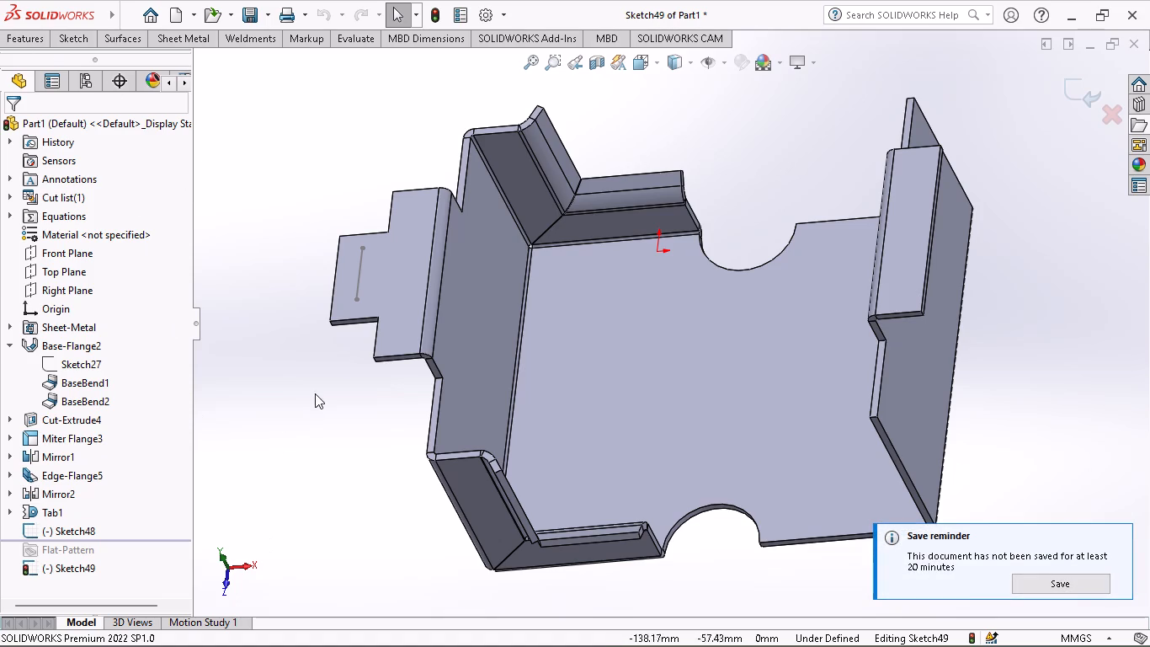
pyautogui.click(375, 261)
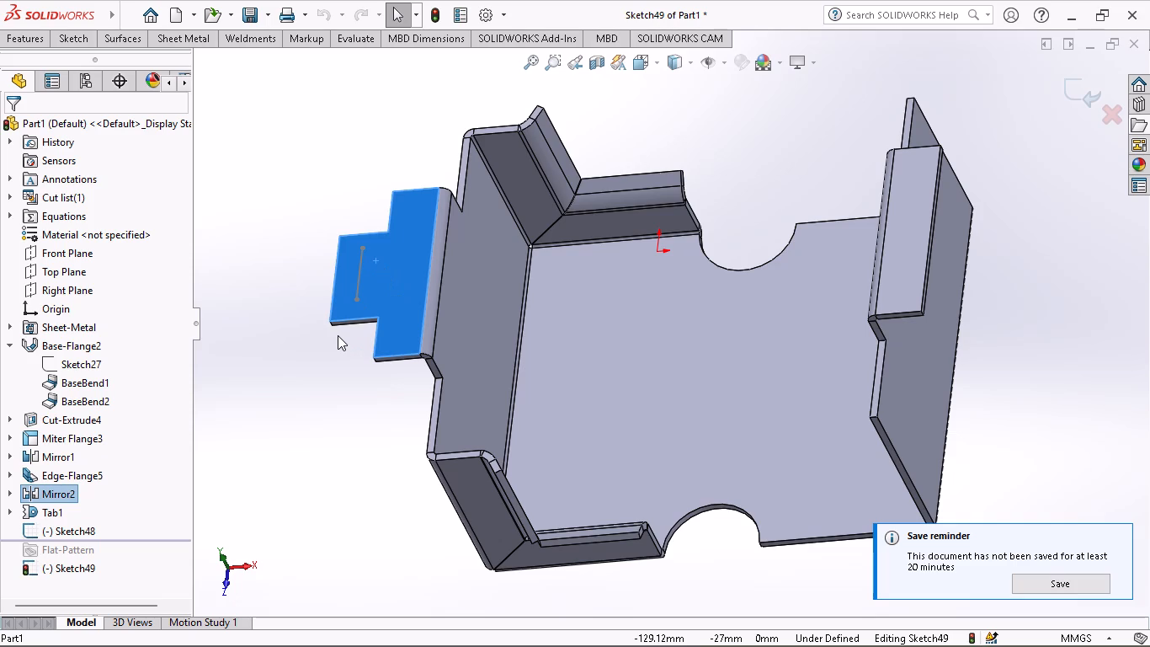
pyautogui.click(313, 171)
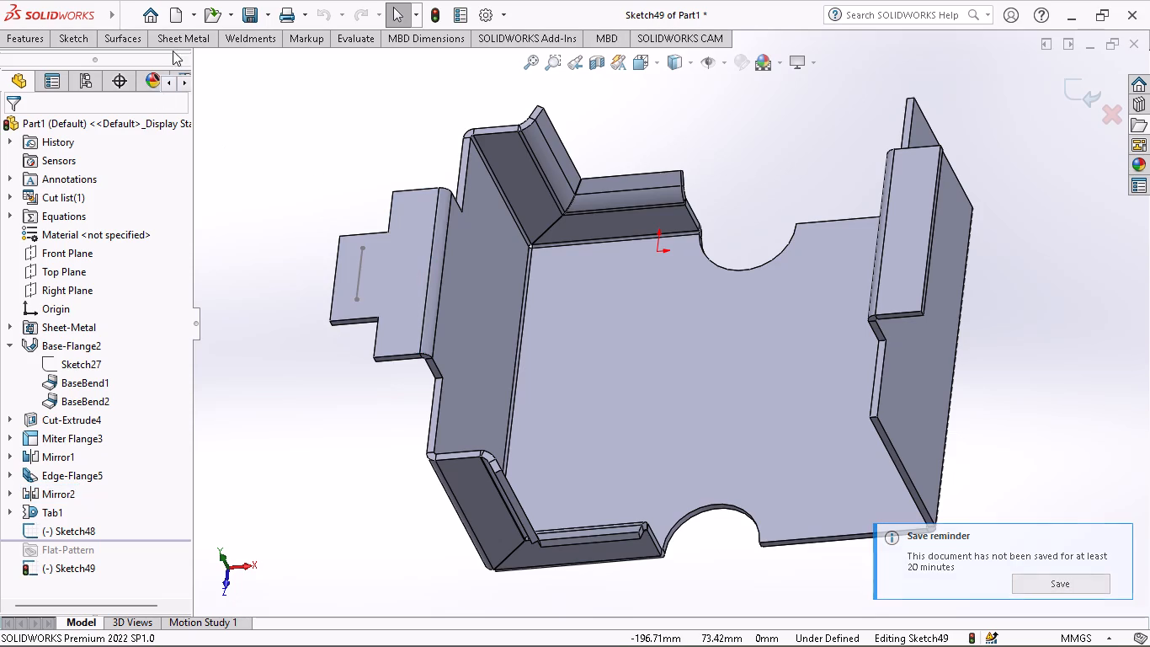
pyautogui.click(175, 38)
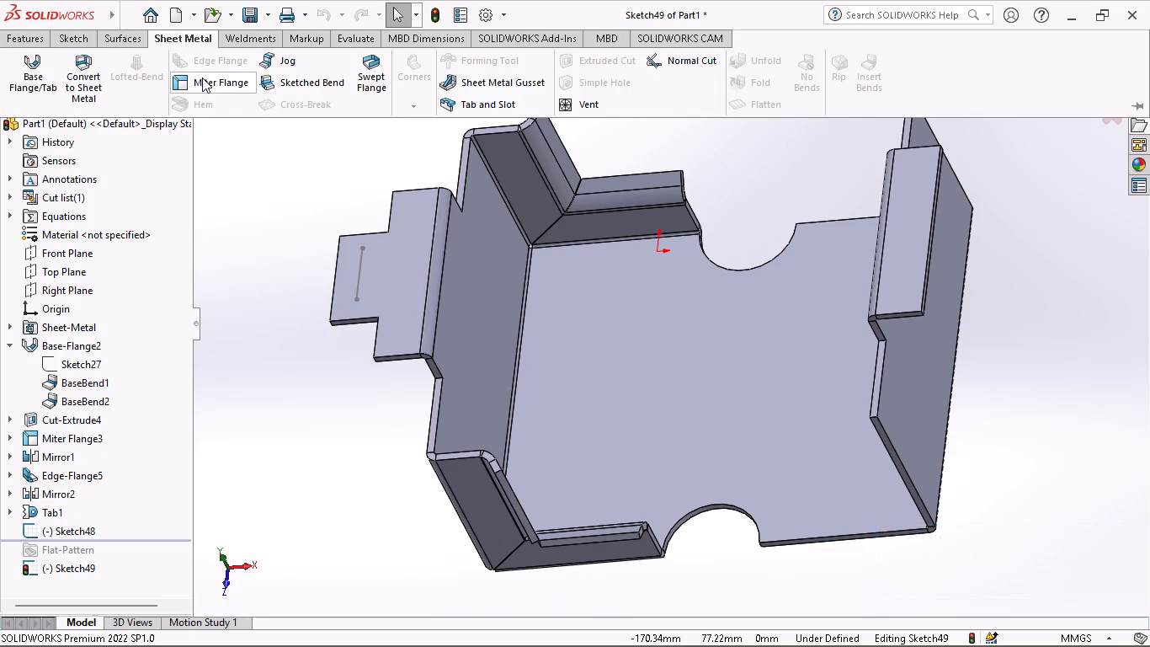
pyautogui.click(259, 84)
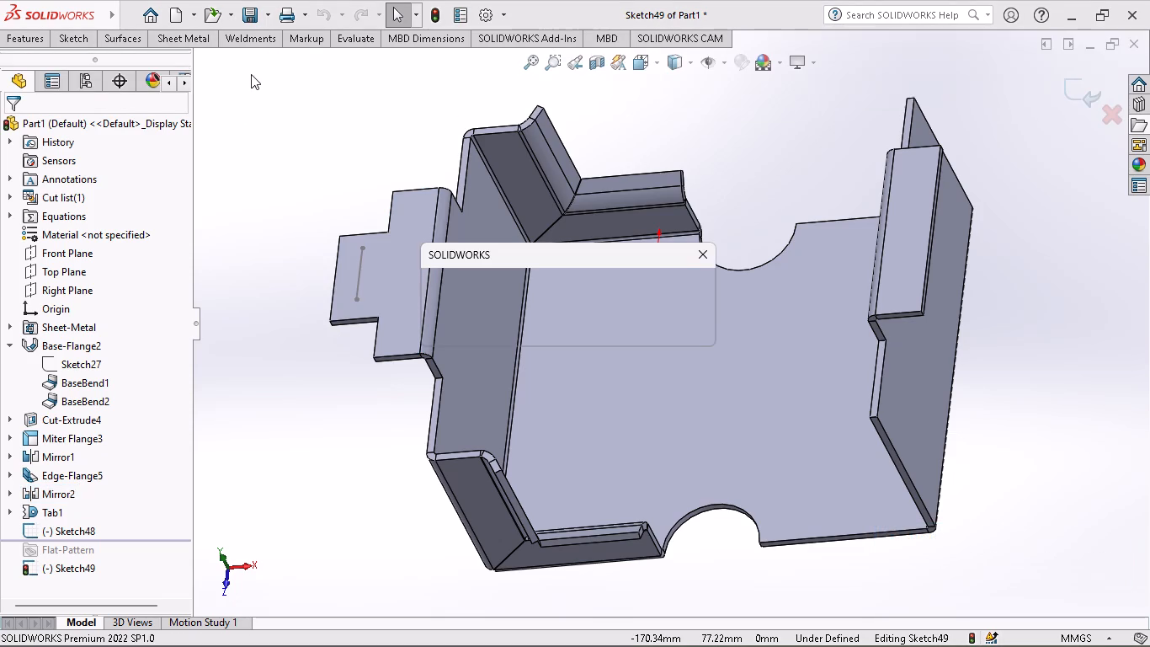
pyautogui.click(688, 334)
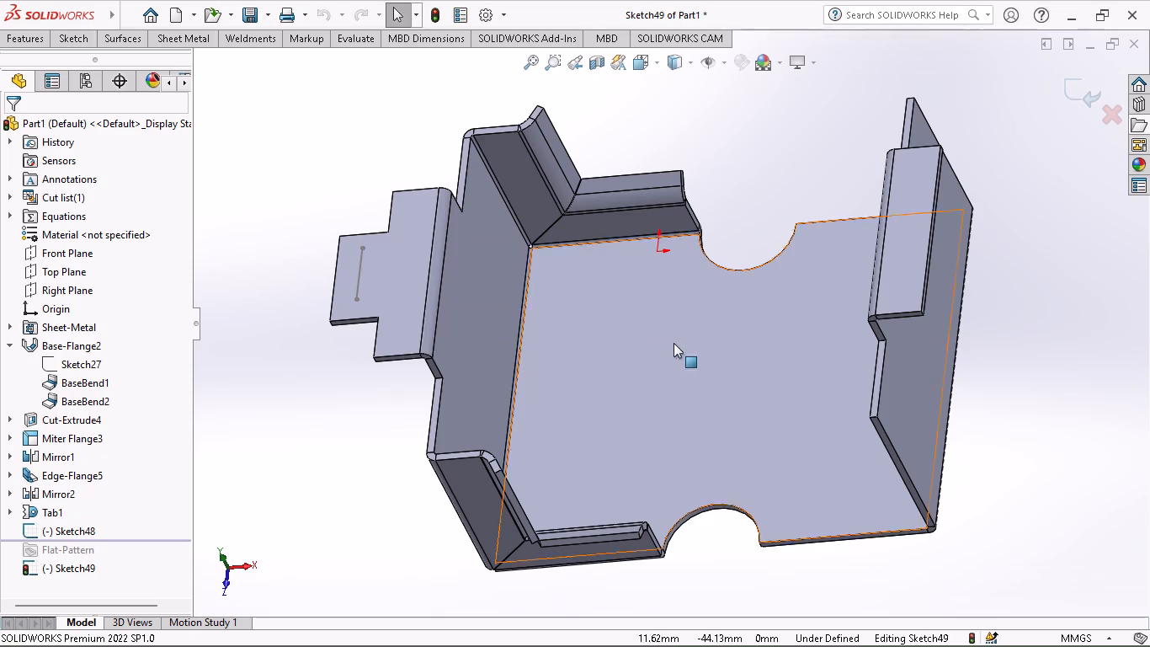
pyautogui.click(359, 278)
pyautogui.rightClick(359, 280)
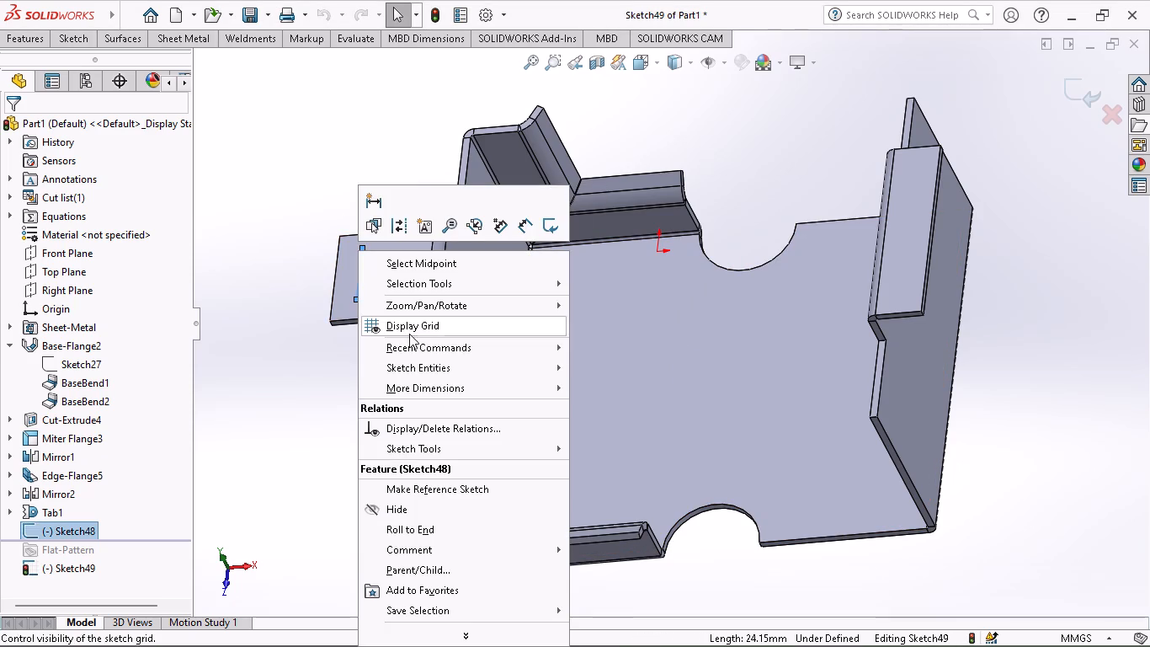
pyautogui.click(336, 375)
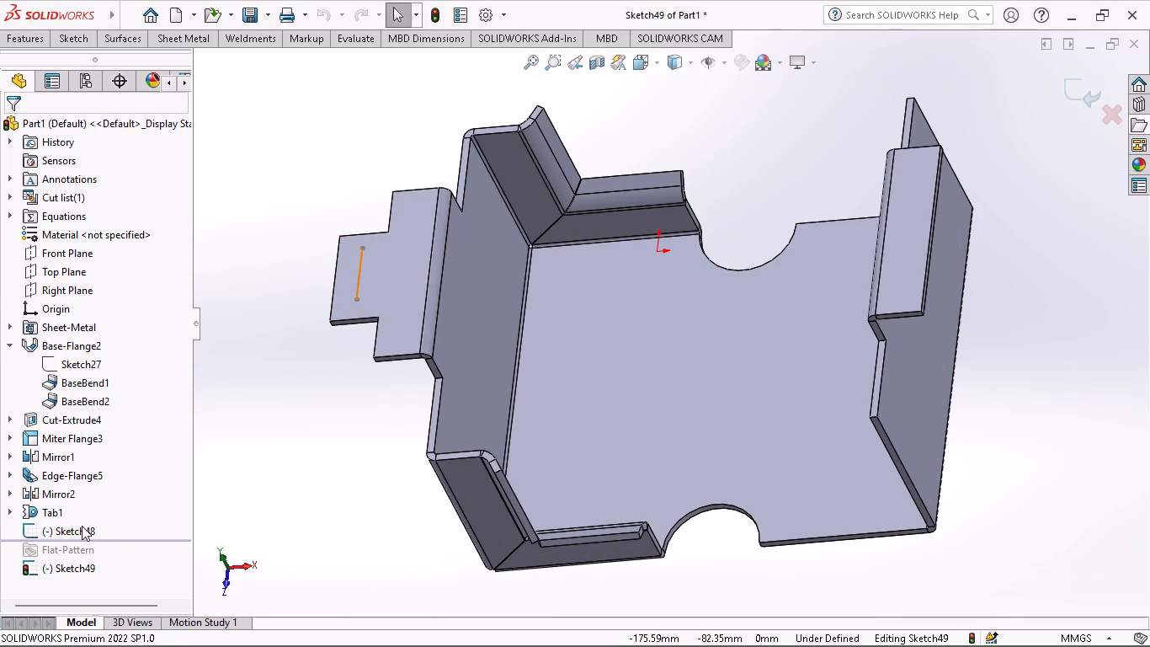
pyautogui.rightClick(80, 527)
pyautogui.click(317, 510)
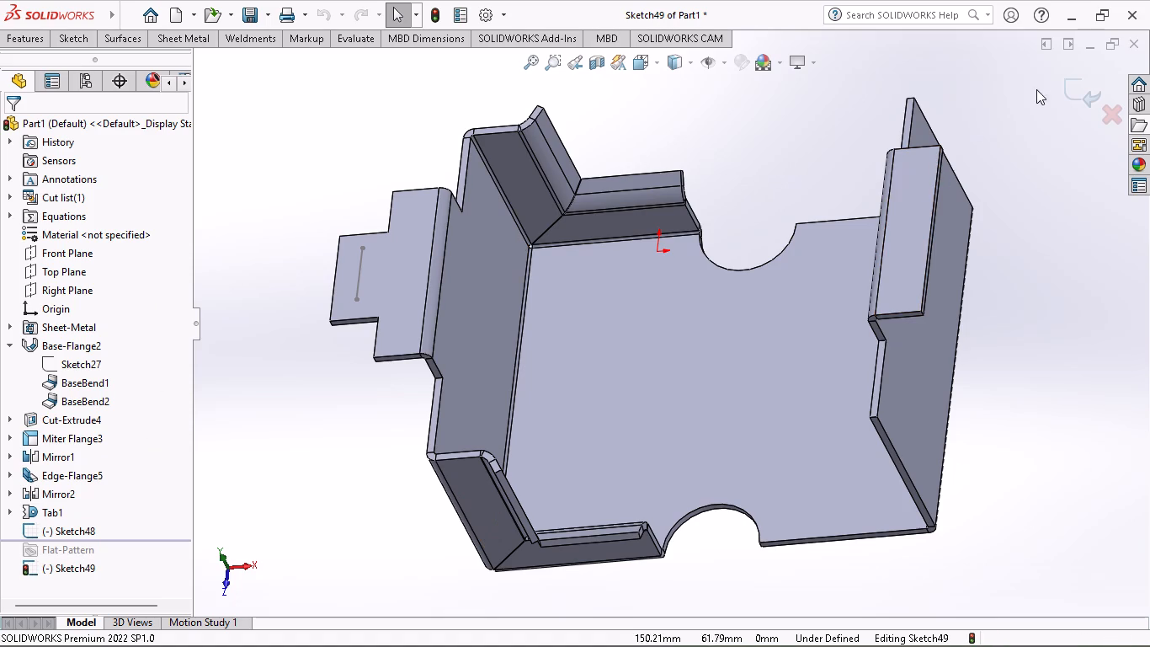
# Exit the open empty sketch, Sketch49, to return to part editing.
pyautogui.click(1066, 94)
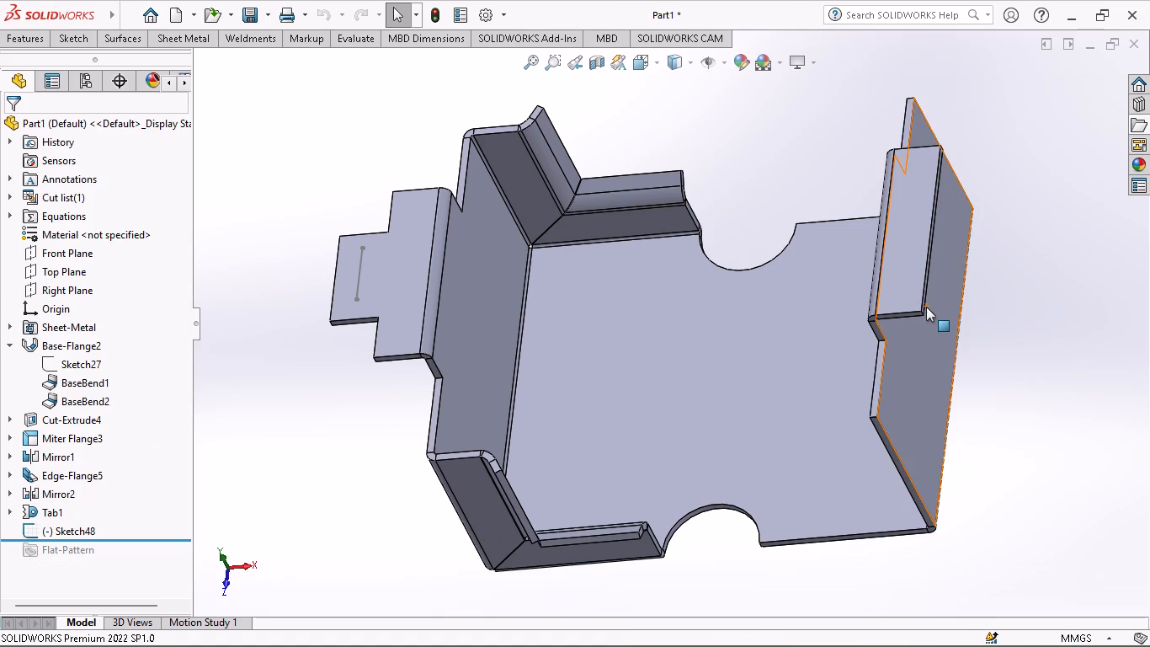
pyautogui.rightClick(38, 527)
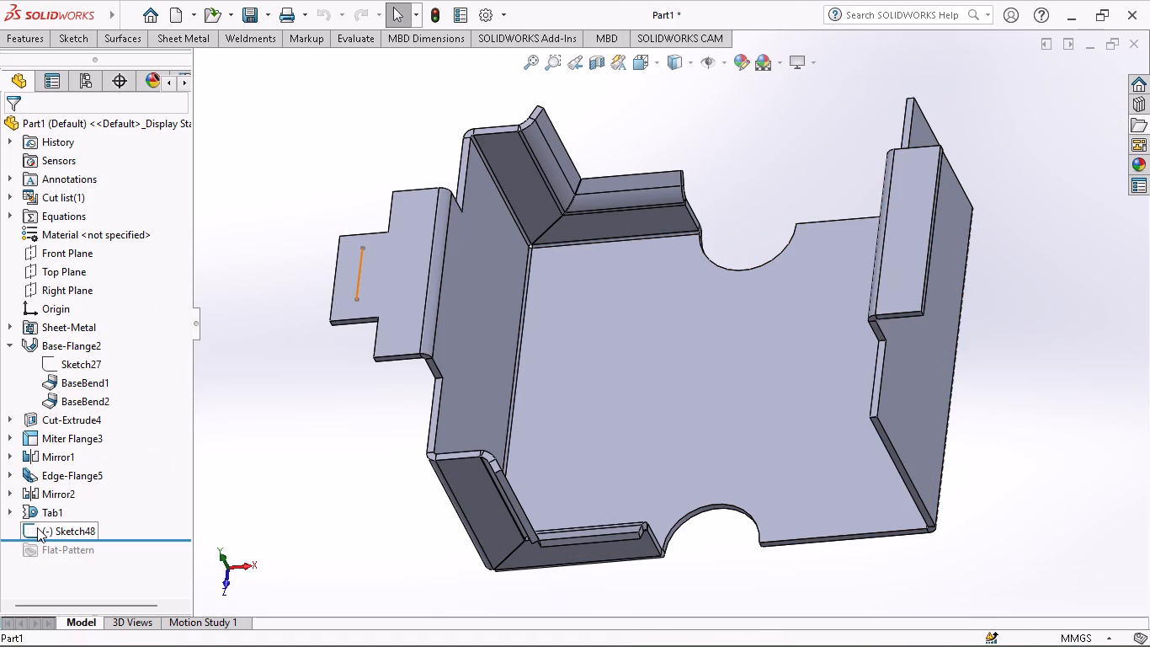
pyautogui.click(349, 190)
# Start a Sketched Bend on the stepped tab's flat face and draw its bend line over the existing Sketch48 line, endpoint to endpoint.
pyautogui.click(162, 40)
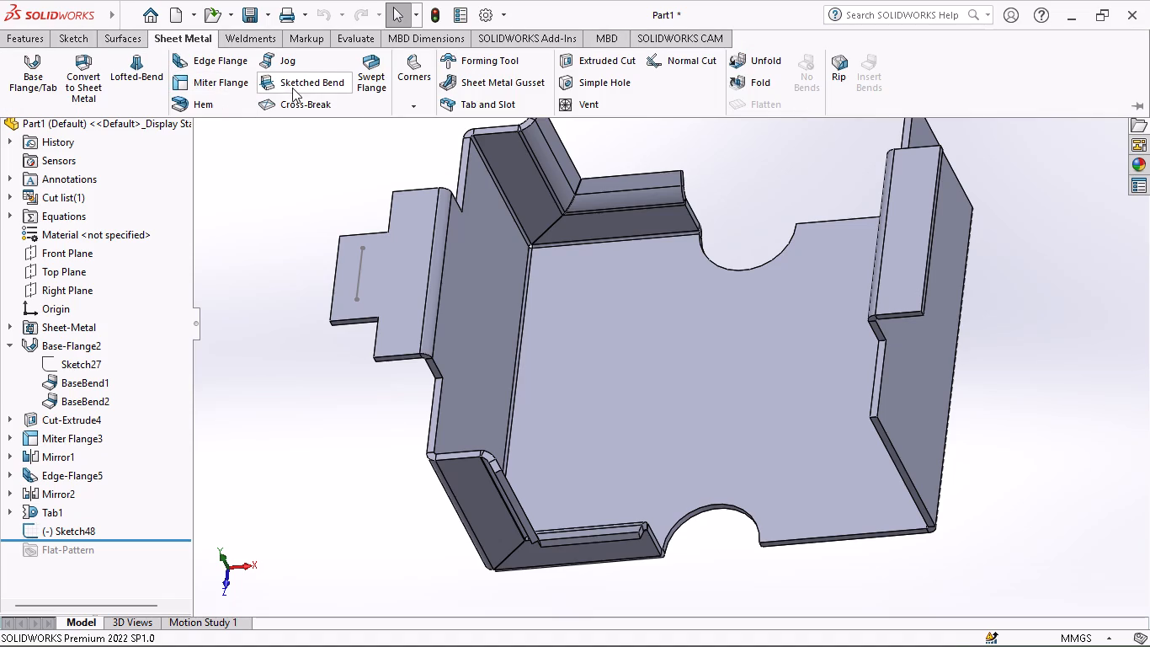
pyautogui.click(292, 86)
pyautogui.click(382, 259)
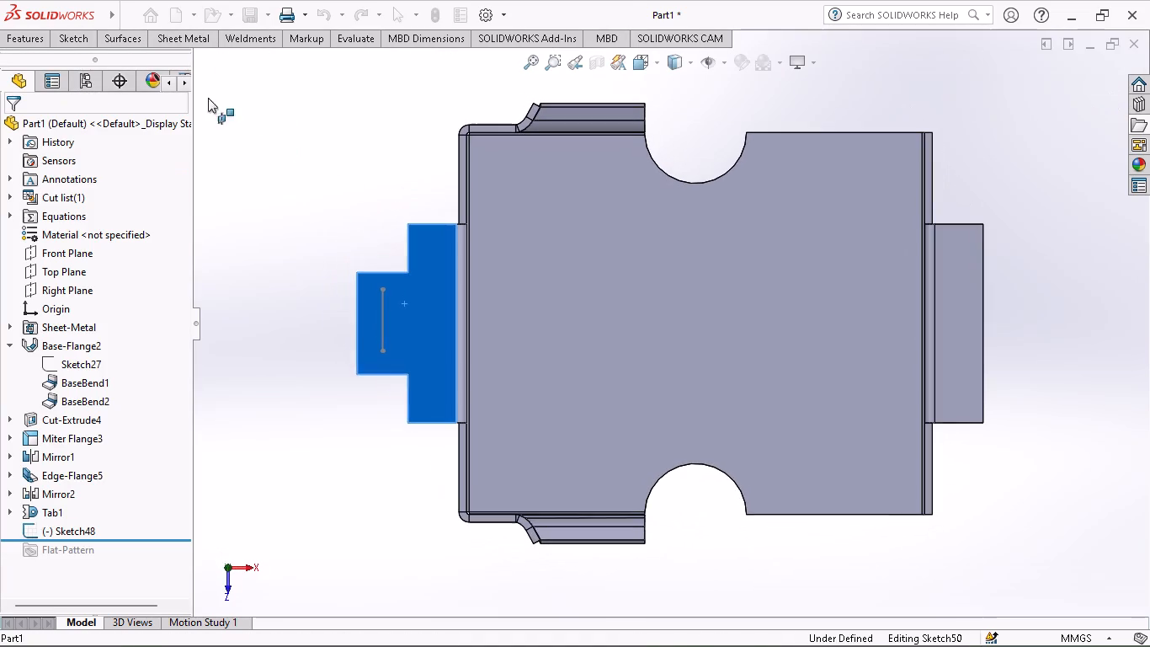
pyautogui.click(84, 40)
pyautogui.click(107, 59)
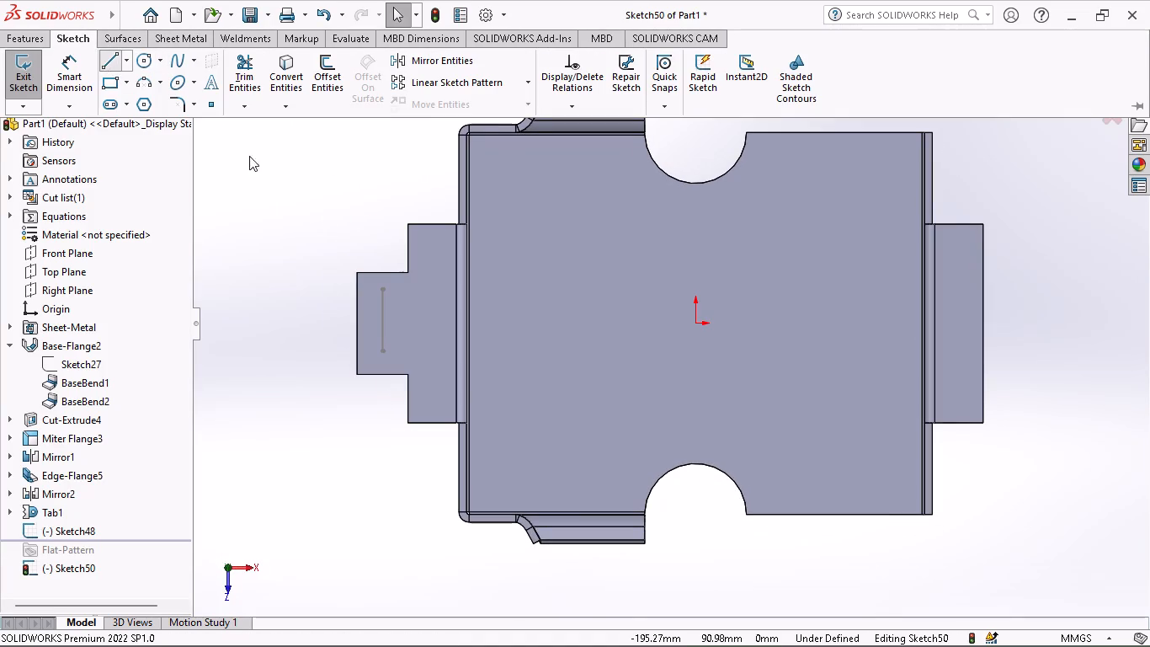
pyautogui.click(382, 290)
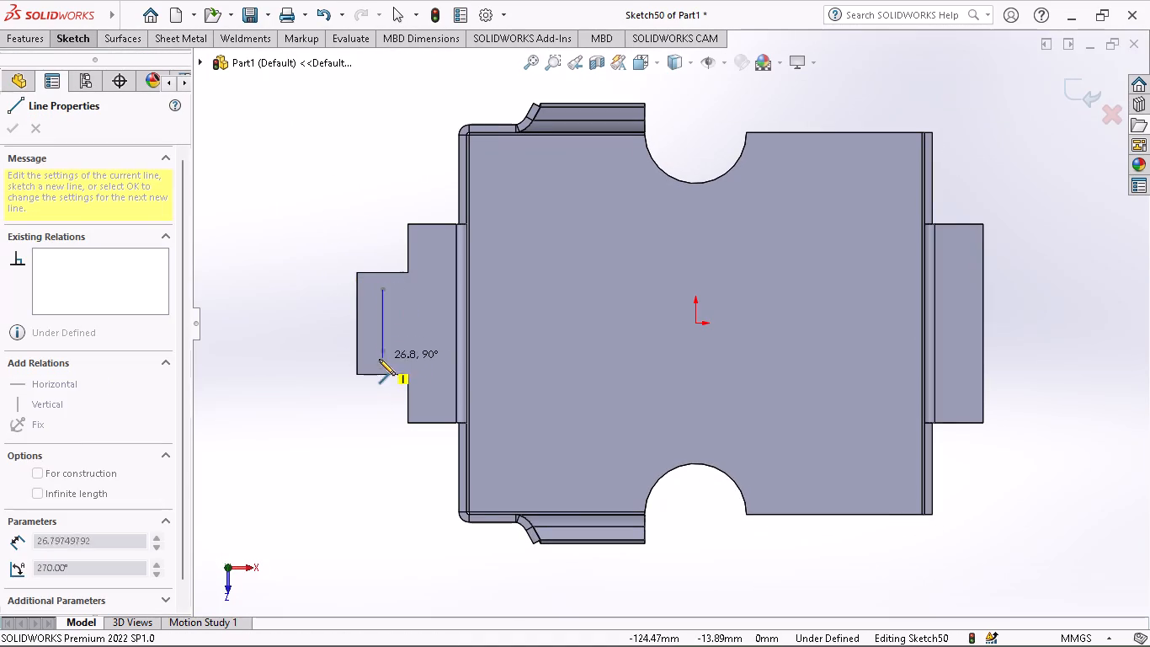
pyautogui.click(381, 350)
pyautogui.rightClick(334, 266)
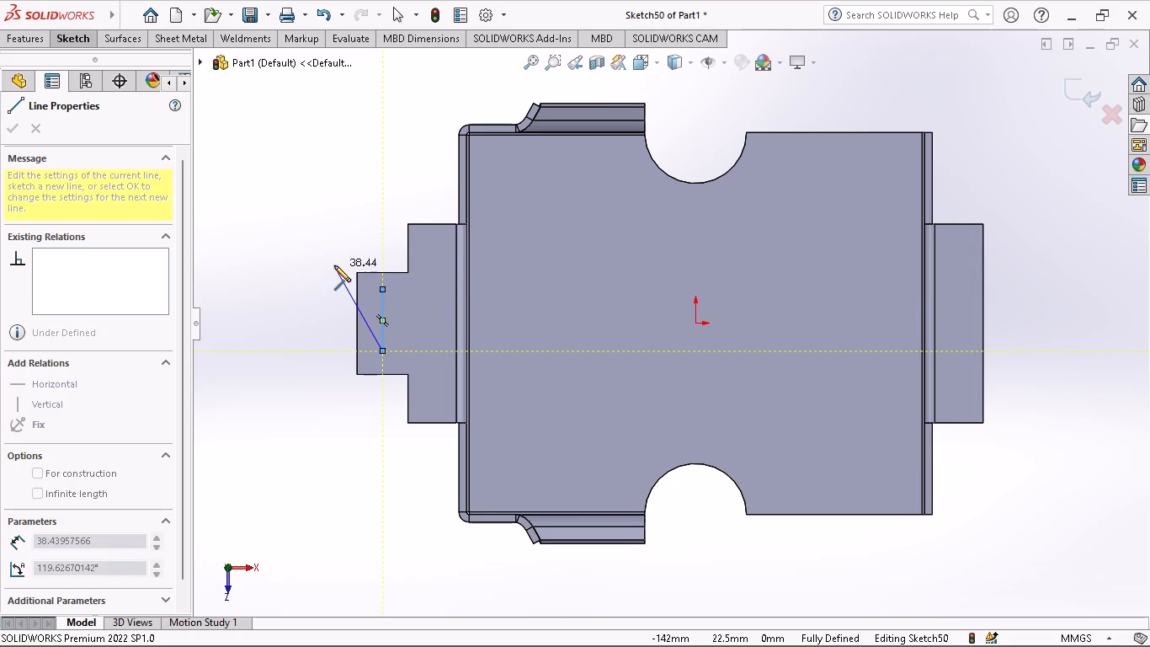
pyautogui.click(354, 285)
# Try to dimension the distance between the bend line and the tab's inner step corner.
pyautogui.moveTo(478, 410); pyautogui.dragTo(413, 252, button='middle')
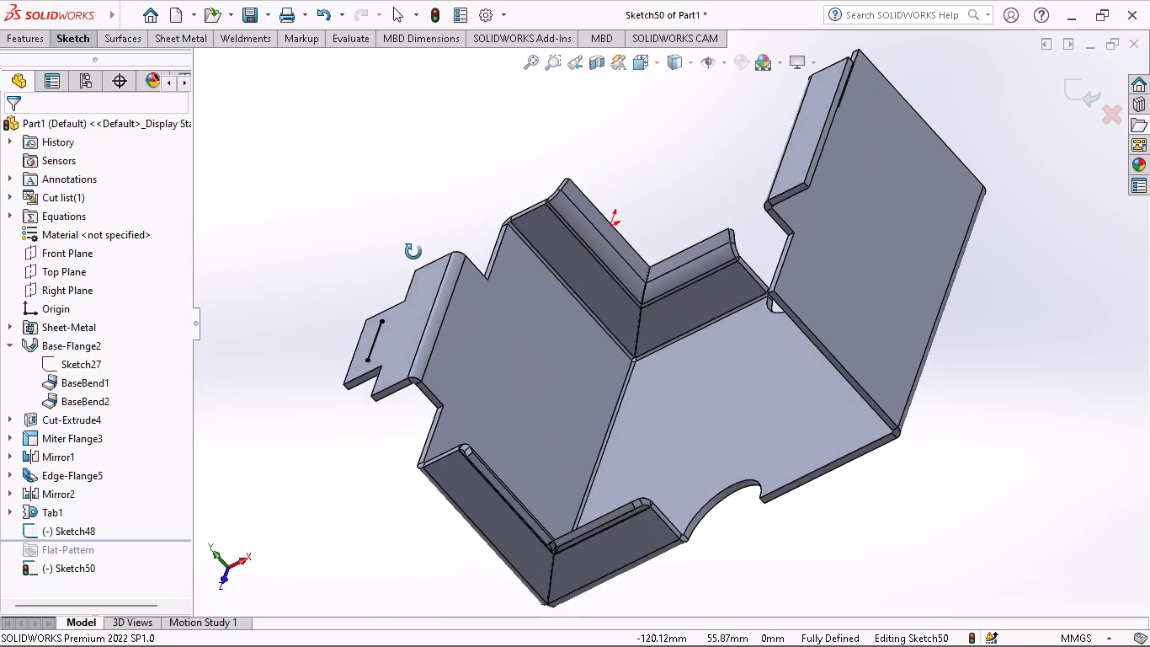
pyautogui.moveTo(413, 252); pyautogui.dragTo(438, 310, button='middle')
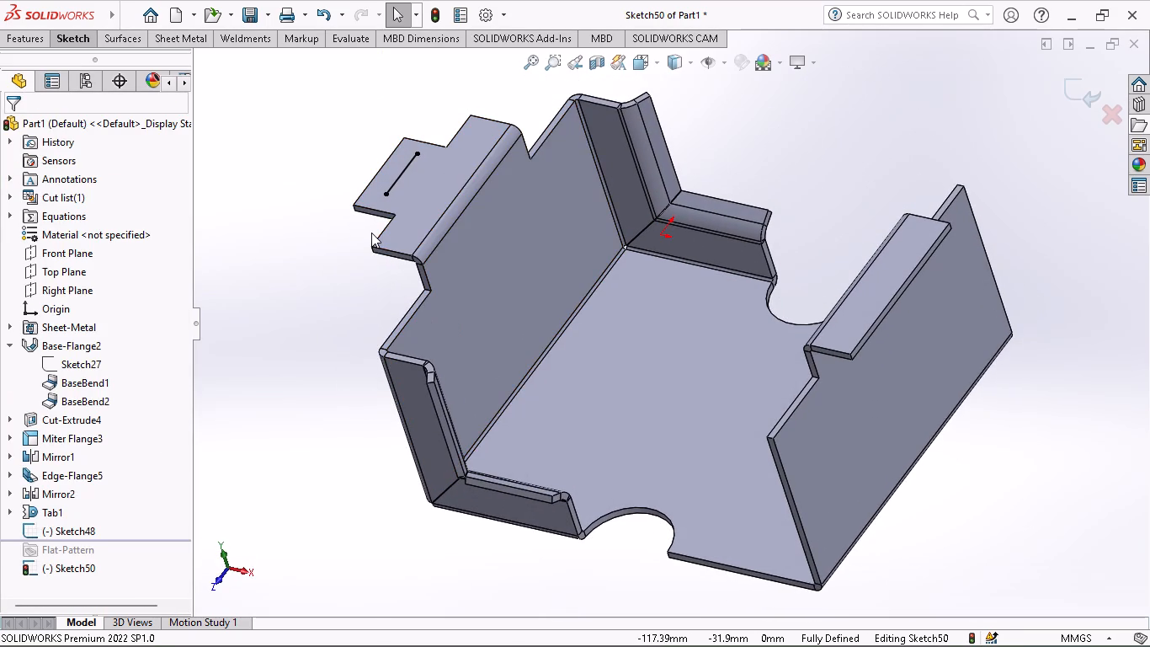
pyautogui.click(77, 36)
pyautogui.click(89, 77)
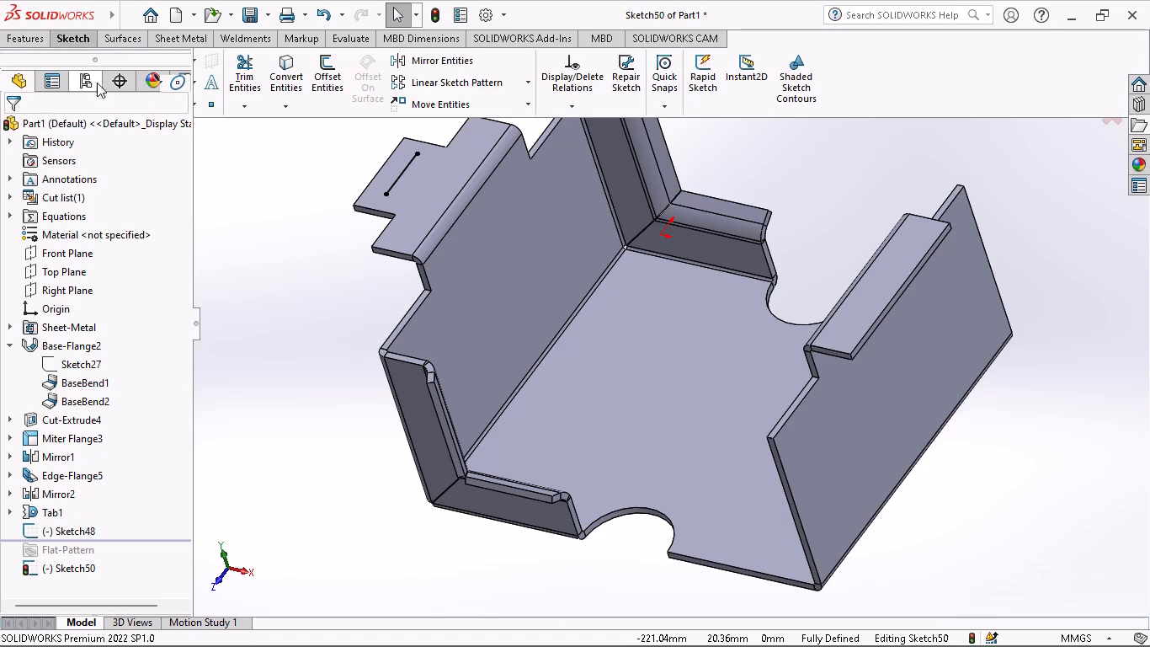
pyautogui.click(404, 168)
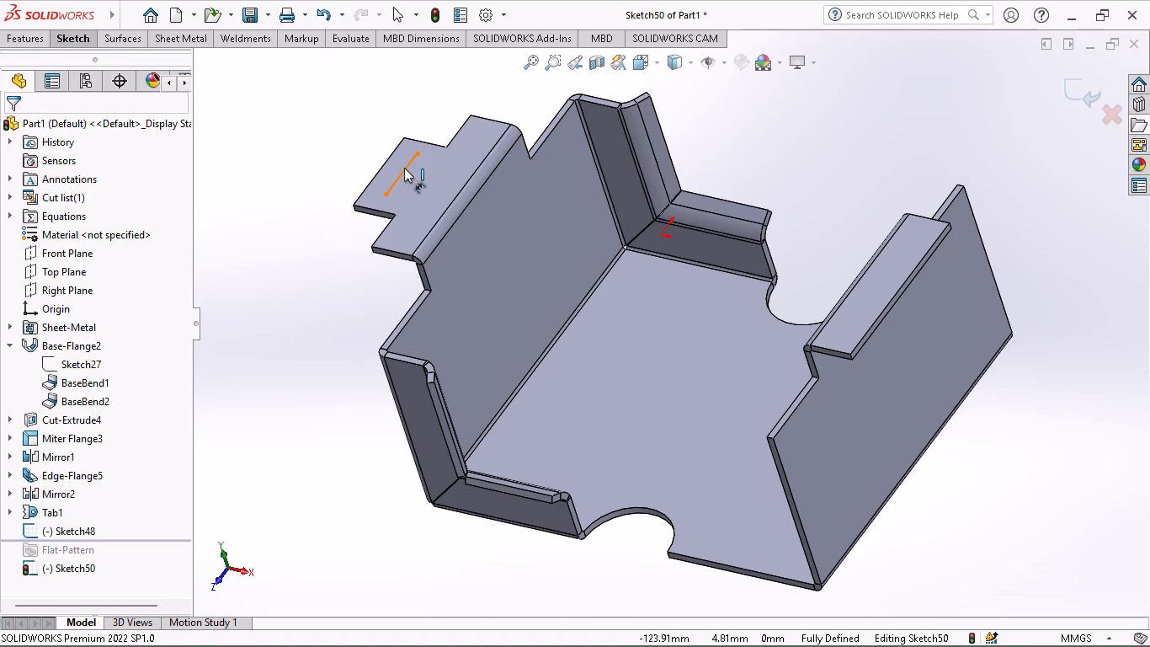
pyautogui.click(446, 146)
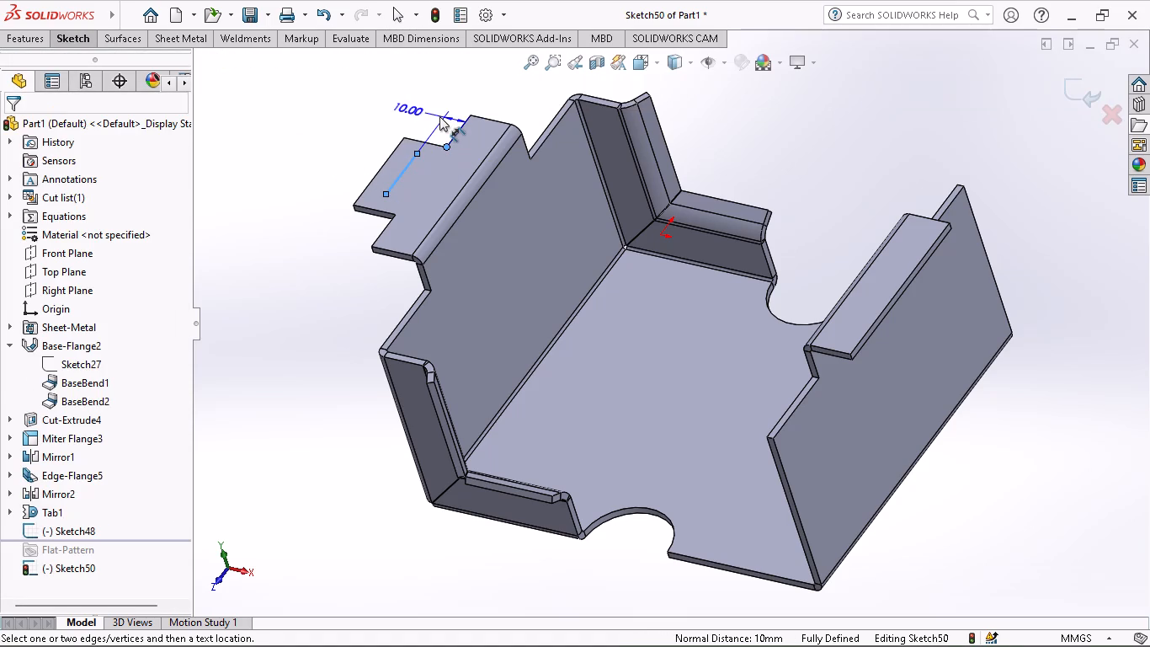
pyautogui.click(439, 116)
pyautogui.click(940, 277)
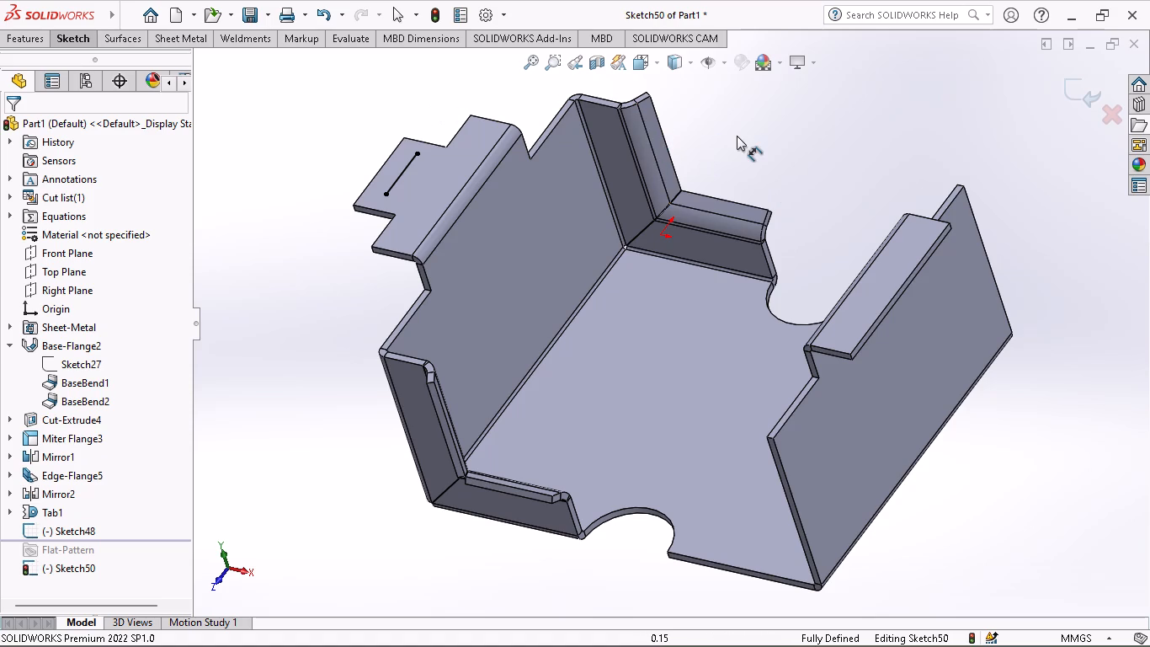
# Exit the bend sketch and create a 90-degree bend with default radius, fixing the tab face portion nearest the side wall.
pyautogui.click(1072, 88)
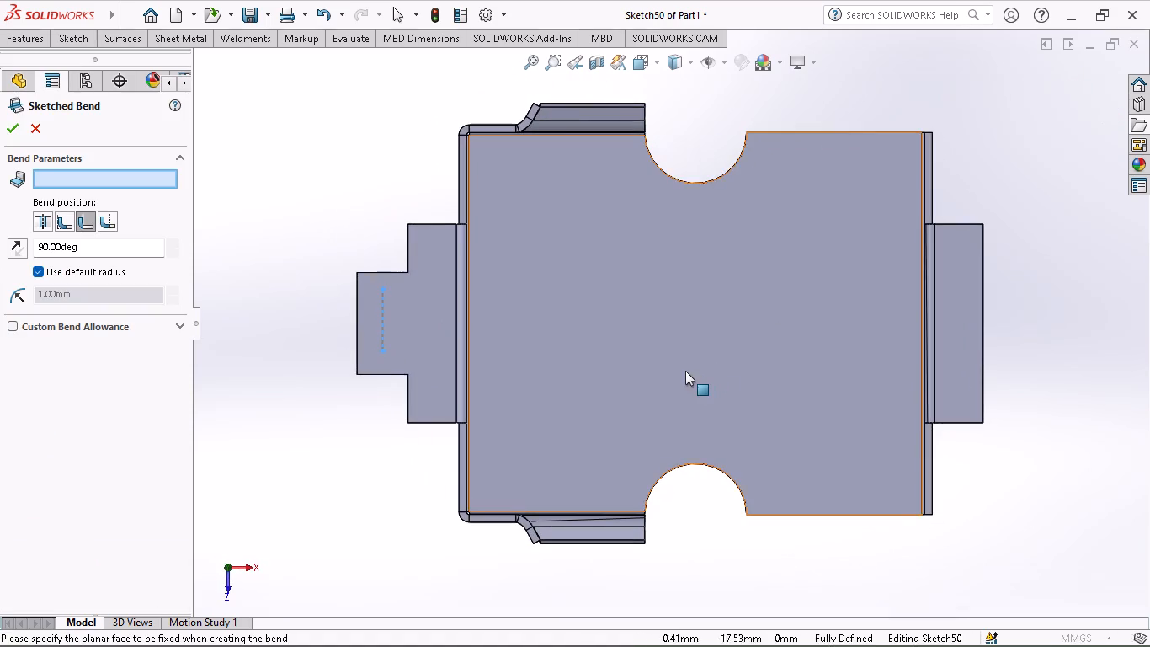
pyautogui.moveTo(681, 373); pyautogui.dragTo(625, 324, button='middle')
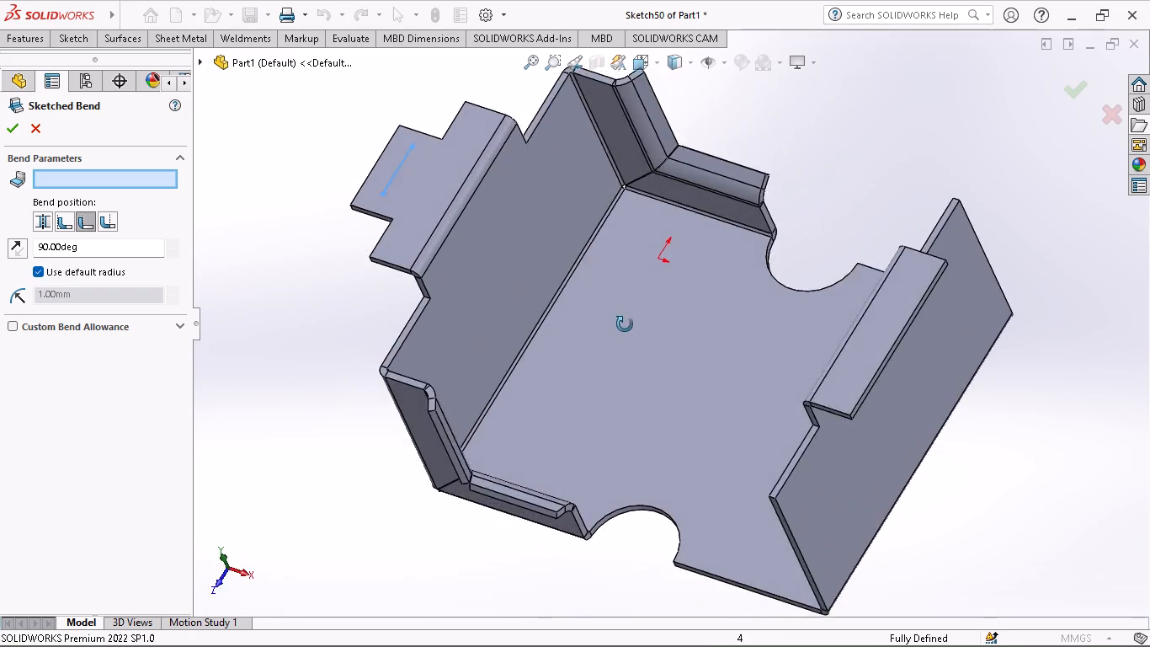
pyautogui.moveTo(625, 324); pyautogui.dragTo(642, 286, button='middle')
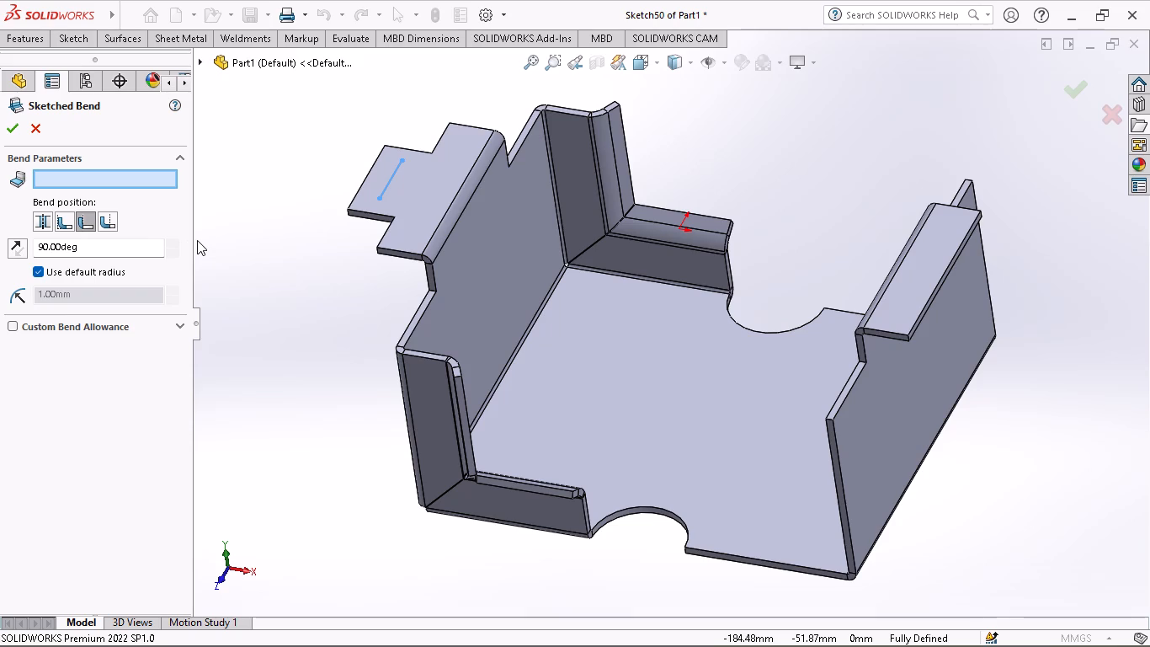
pyautogui.click(407, 202)
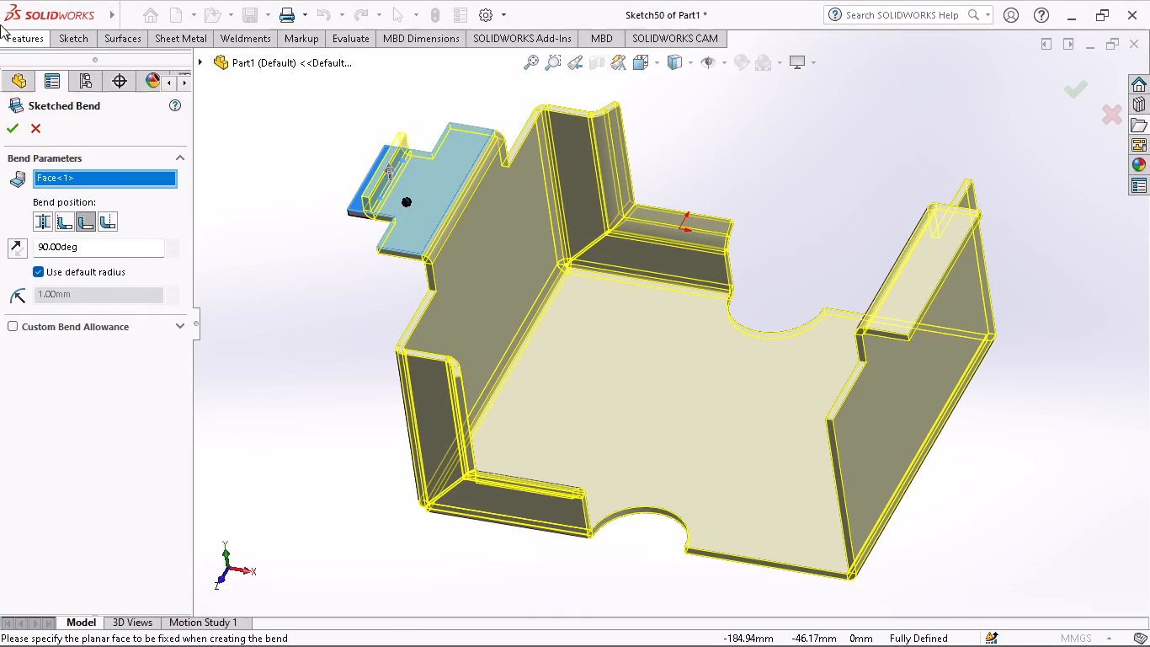
pyautogui.click(8, 127)
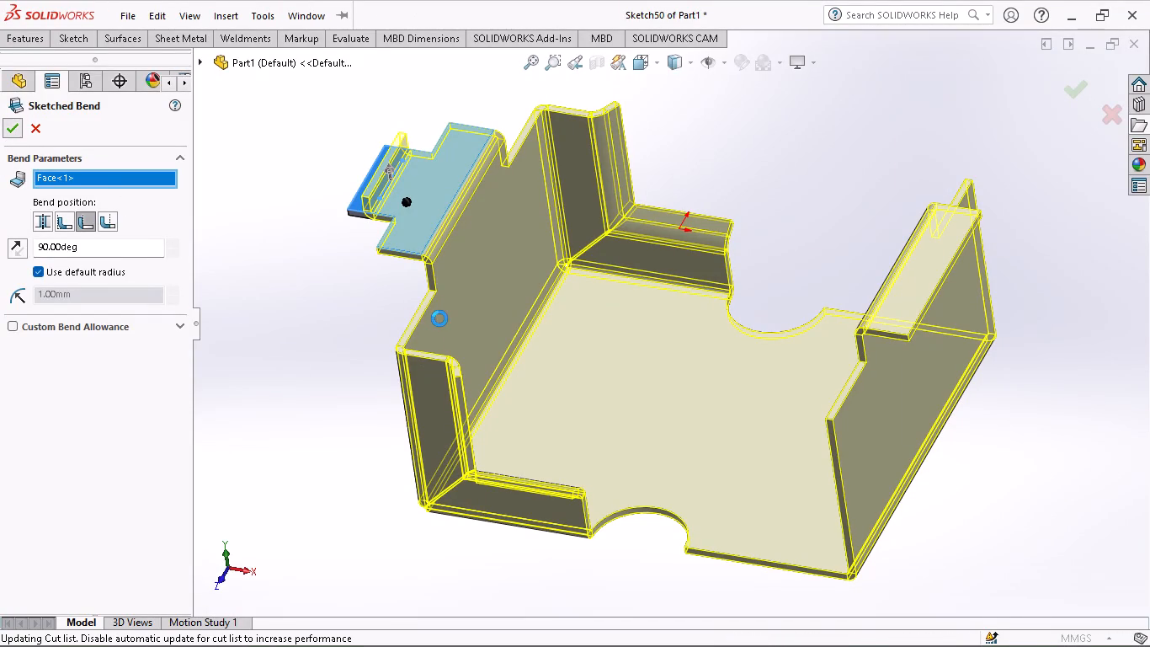
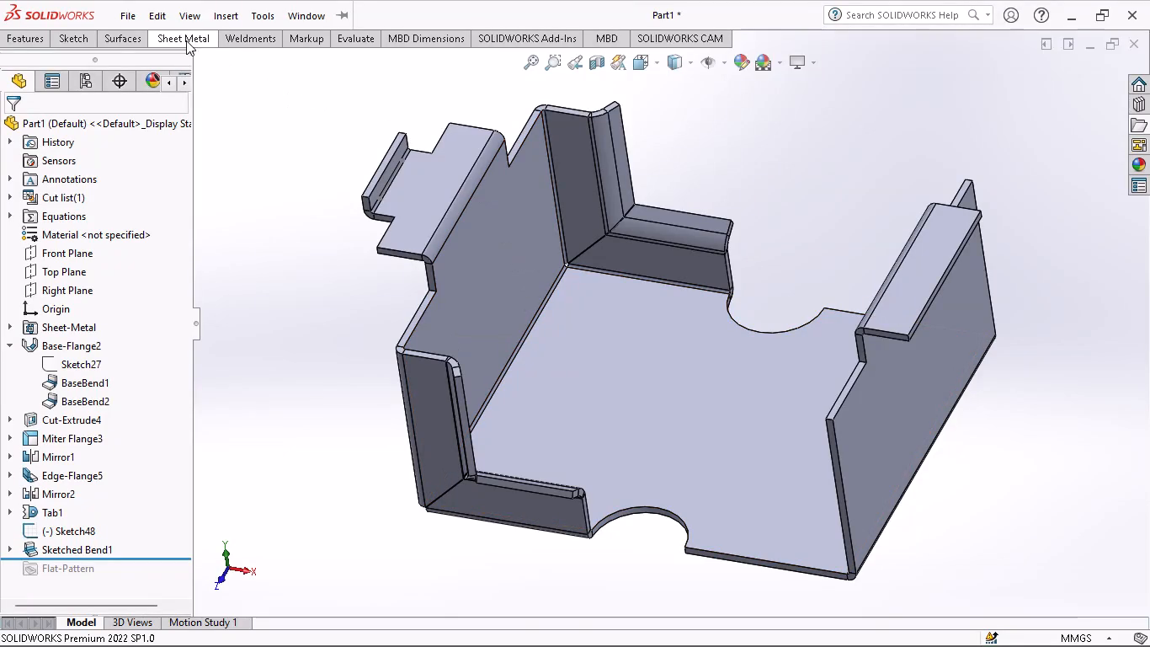
# Unfold the front miter flange's bend along the base edge, Miterbend16, keeping the base's inner face fixed.
pyautogui.click(184, 40)
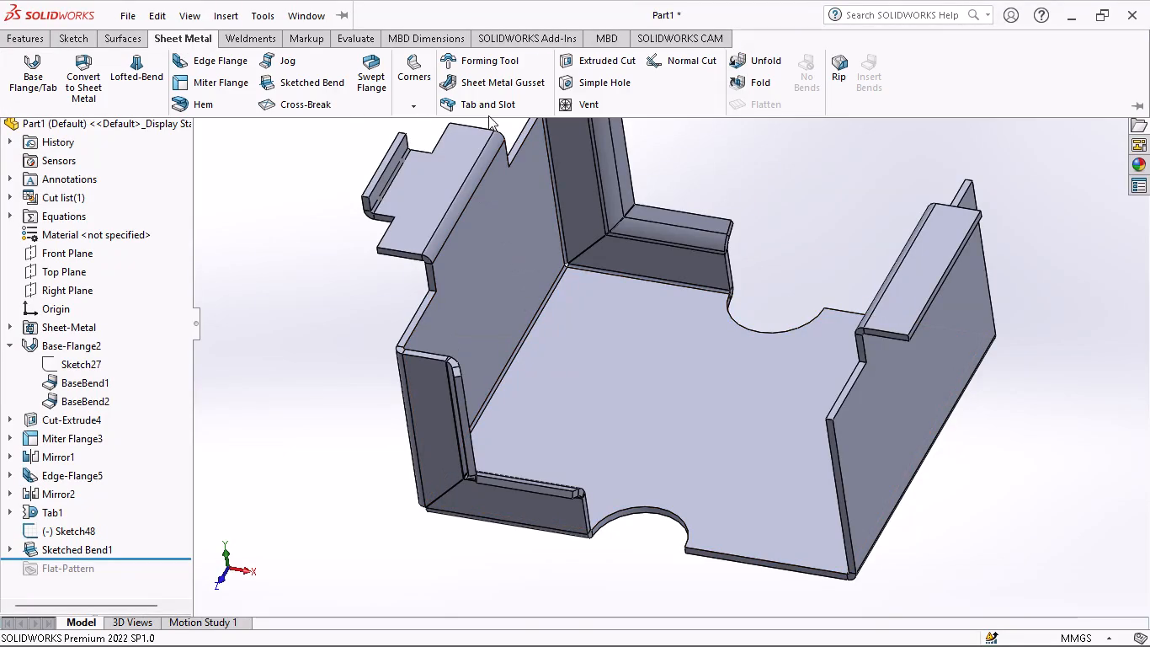
pyautogui.click(743, 68)
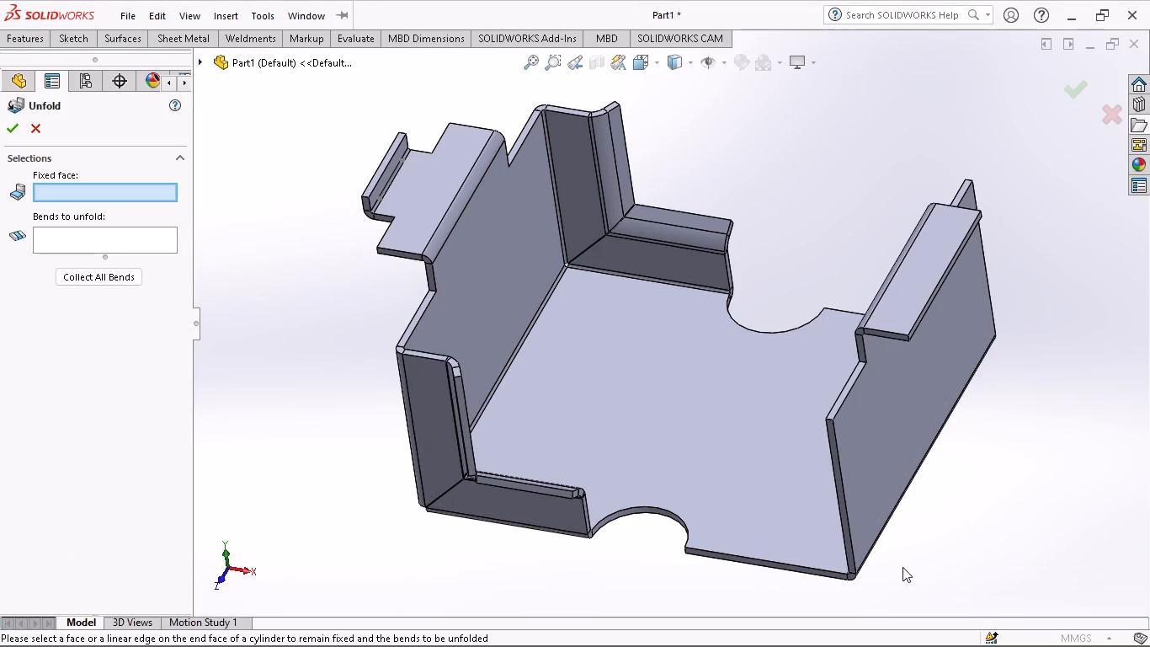
pyautogui.click(639, 388)
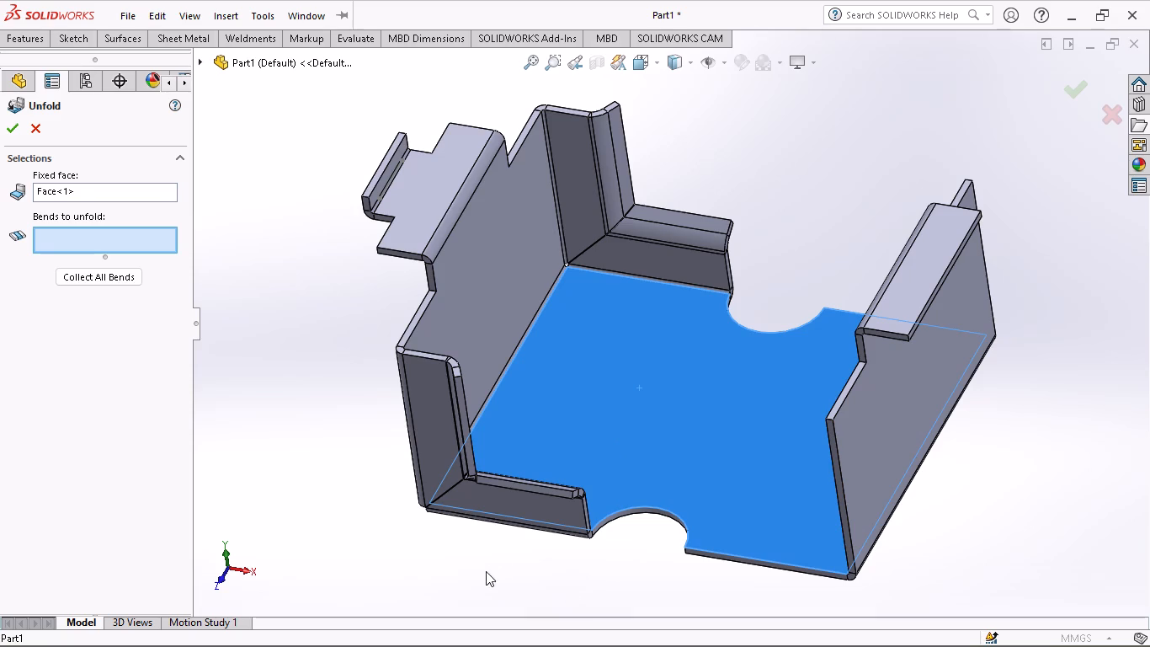
pyautogui.moveTo(562, 532); pyautogui.dragTo(567, 397, button='middle')
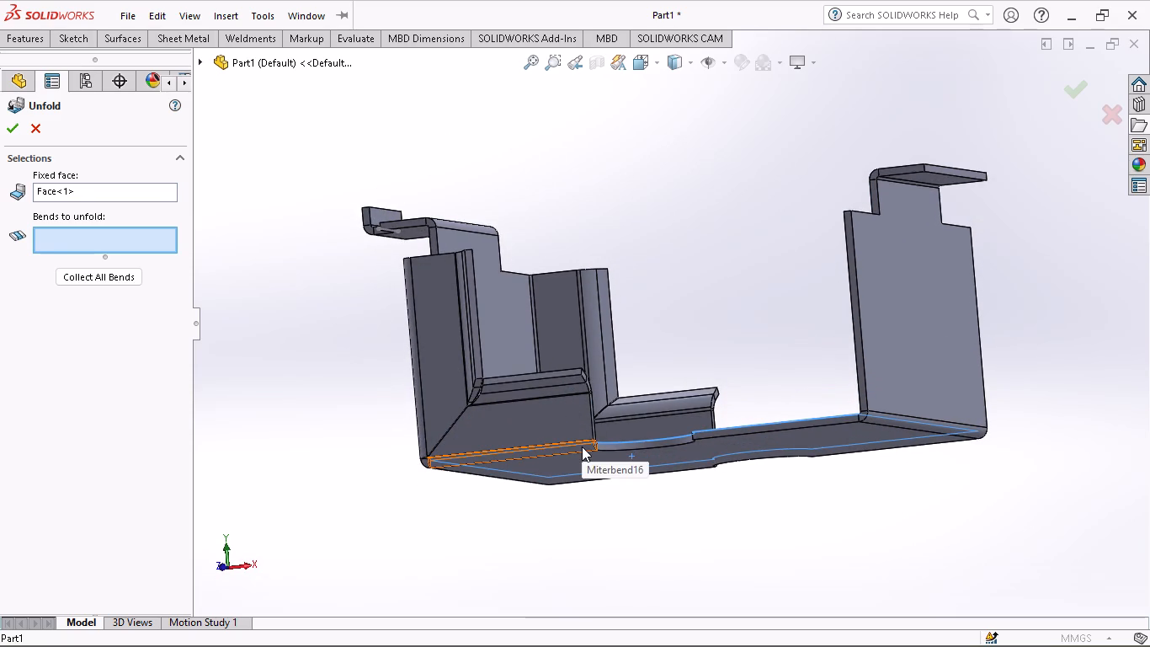
pyautogui.click(582, 446)
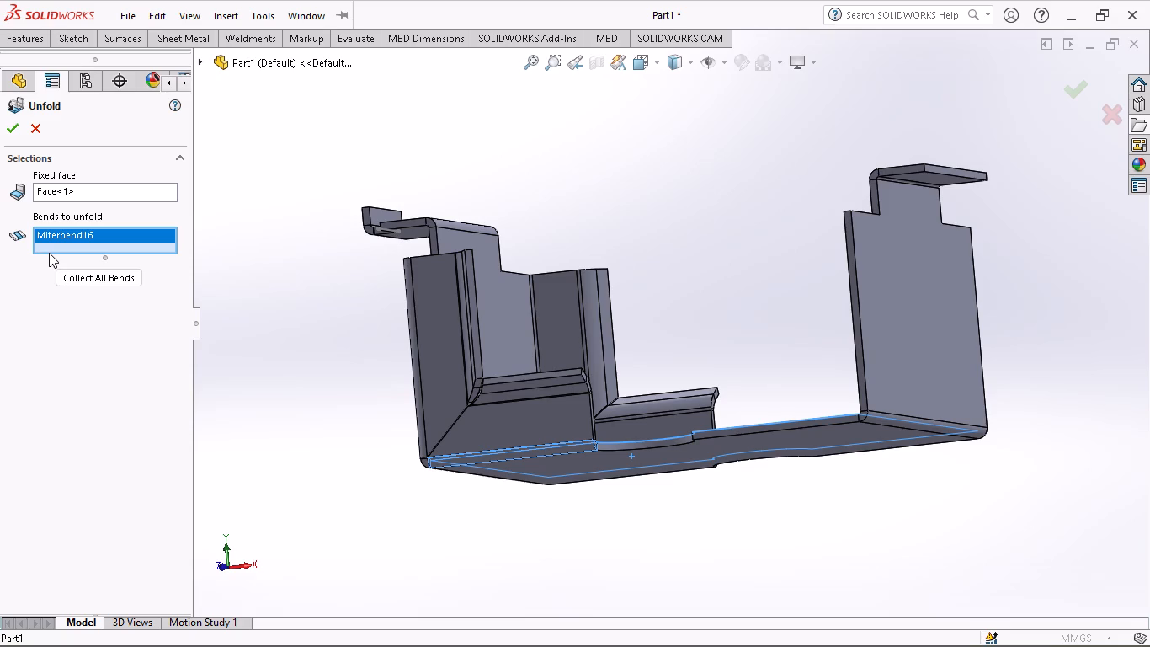
pyautogui.click(15, 136)
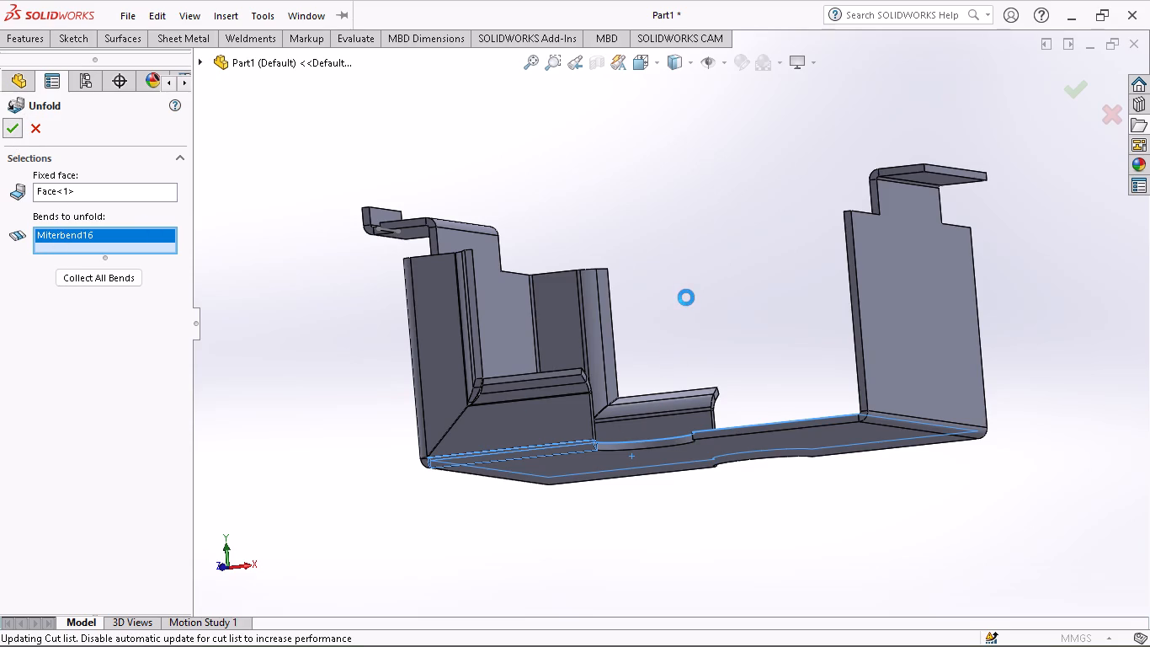
# Sketch a corner rectangle about 12 mm by 80 mm on the base face, crossing the unfolded flange and extending past its outer edge.
pyautogui.moveTo(686, 297); pyautogui.dragTo(668, 447, button='middle')
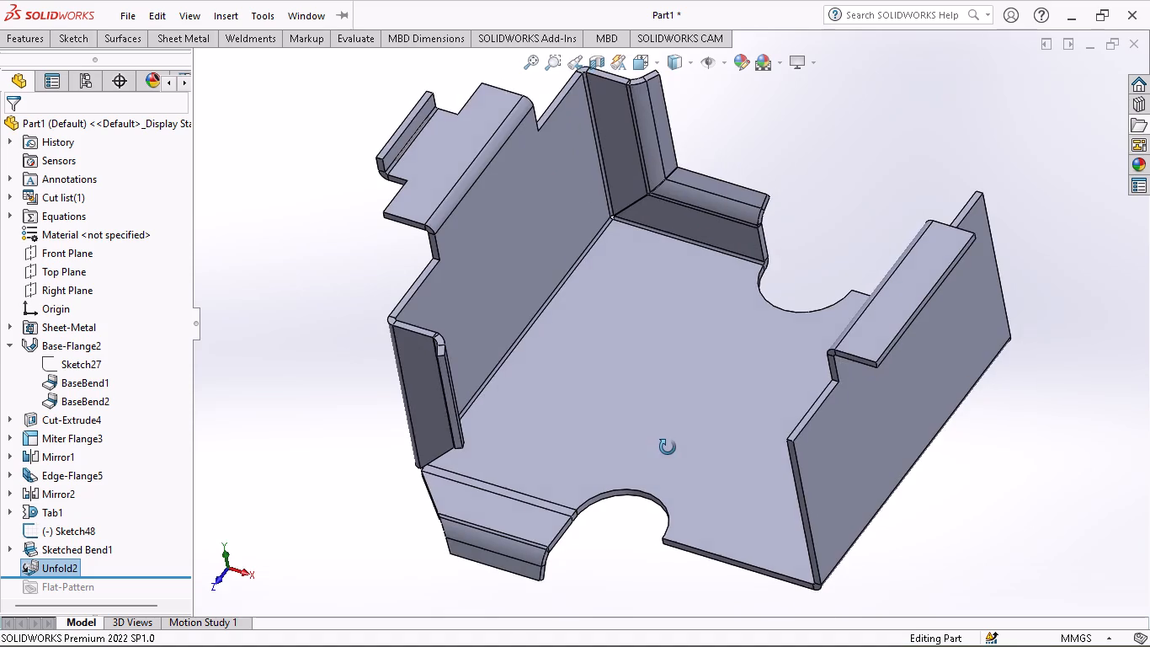
pyautogui.moveTo(668, 447); pyautogui.dragTo(622, 400, button='middle')
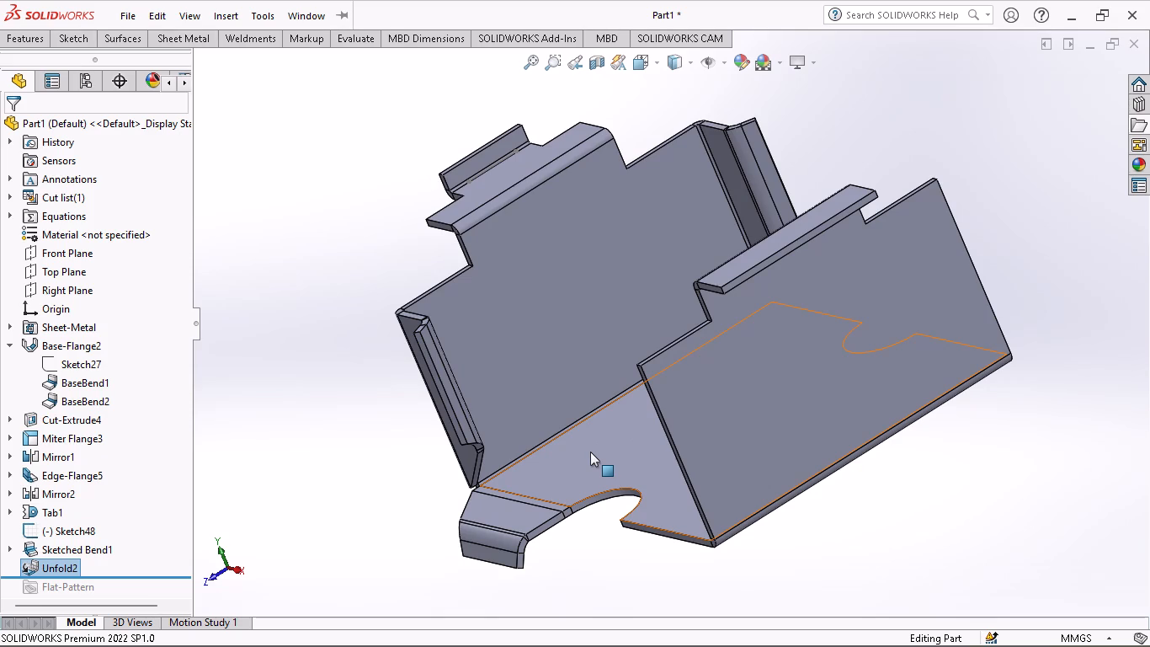
pyautogui.moveTo(566, 466); pyautogui.dragTo(649, 497, button='middle')
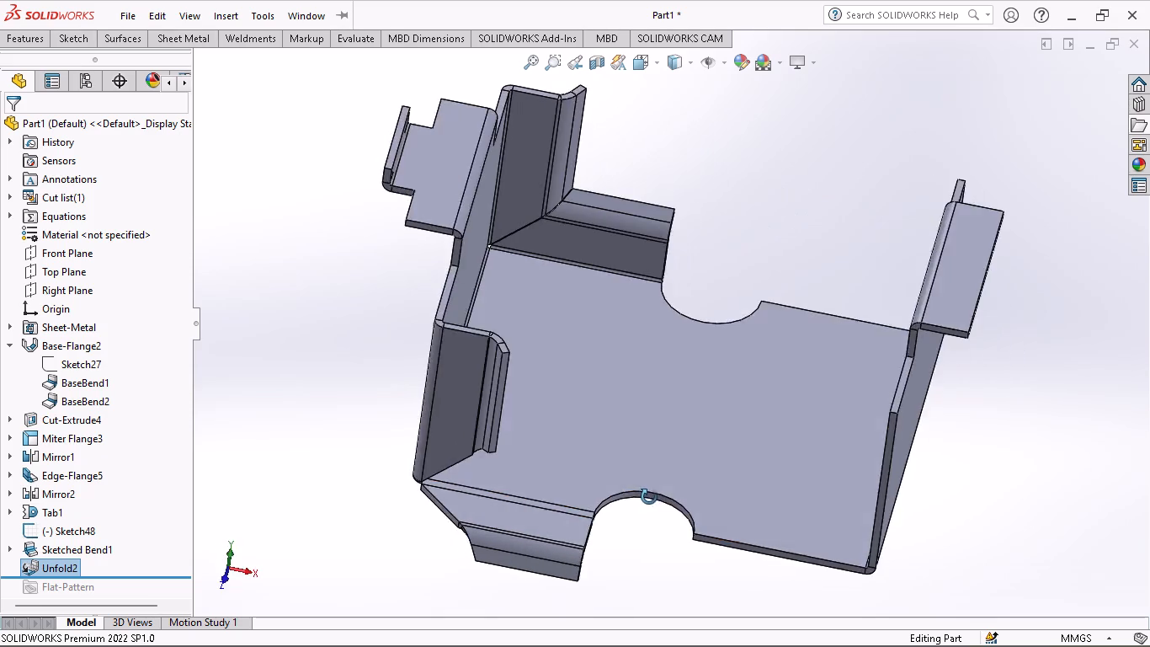
pyautogui.moveTo(649, 497); pyautogui.dragTo(628, 594, button='middle')
pyautogui.click(541, 418)
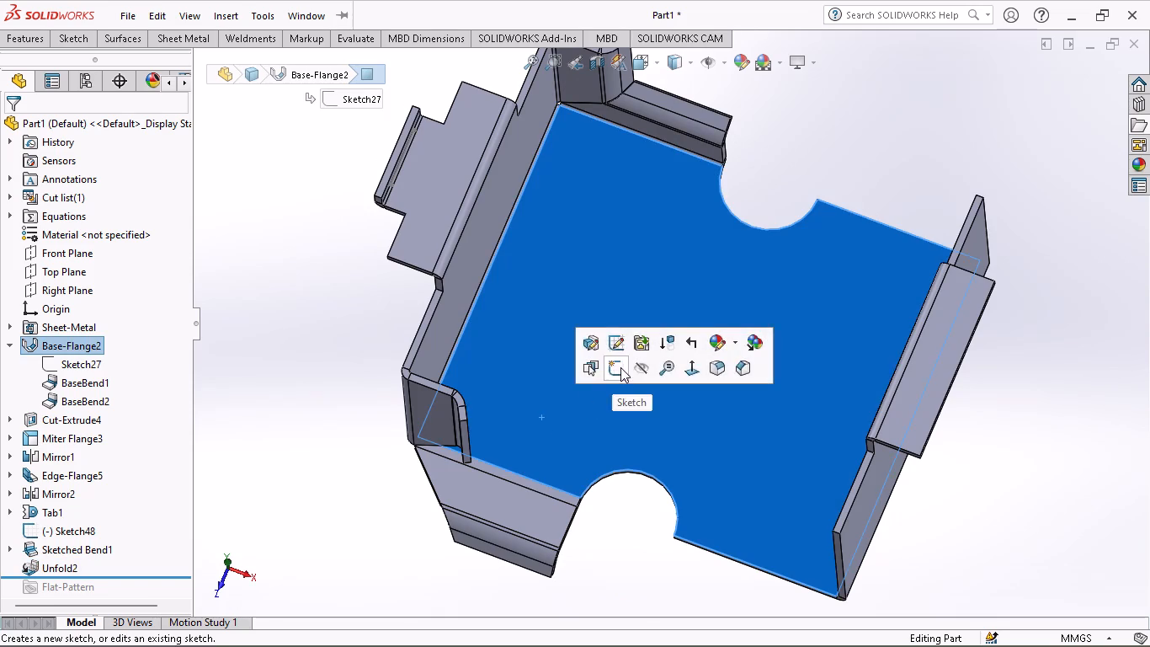
pyautogui.click(620, 367)
pyautogui.click(74, 35)
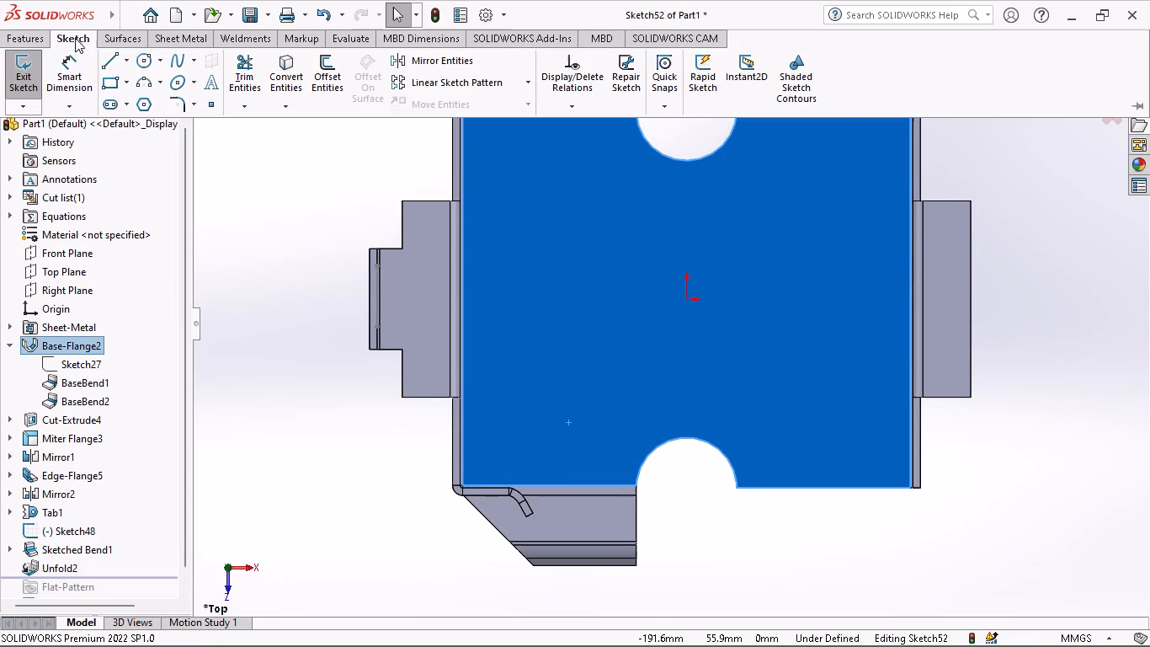
pyautogui.click(110, 83)
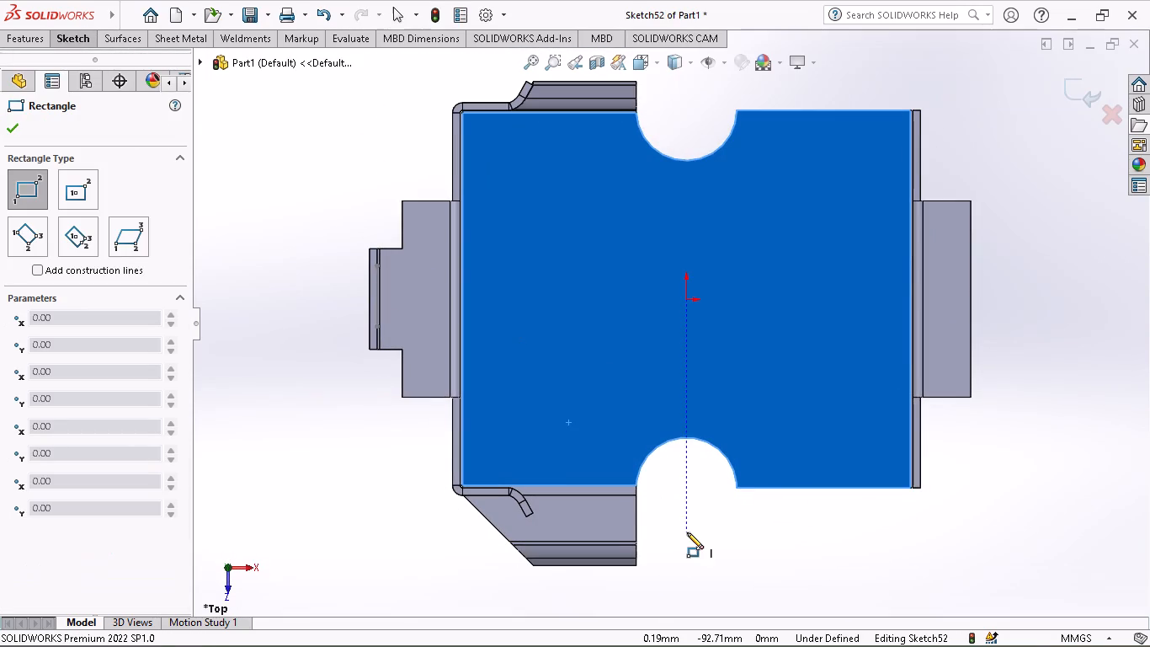
pyautogui.click(562, 575)
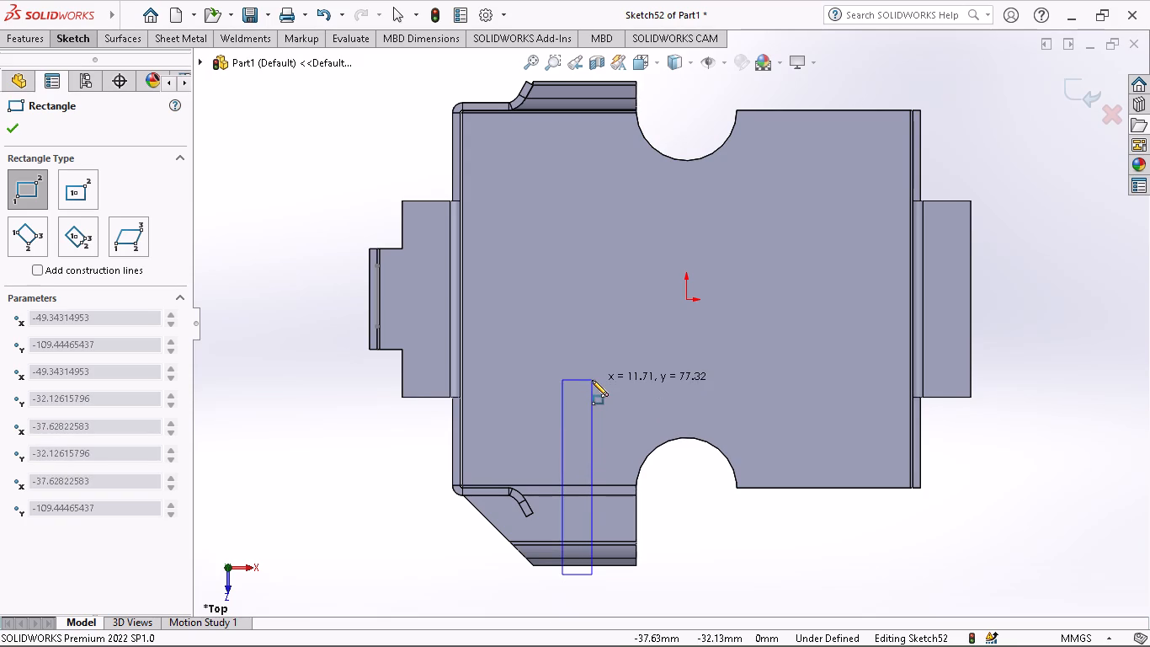
pyautogui.click(592, 372)
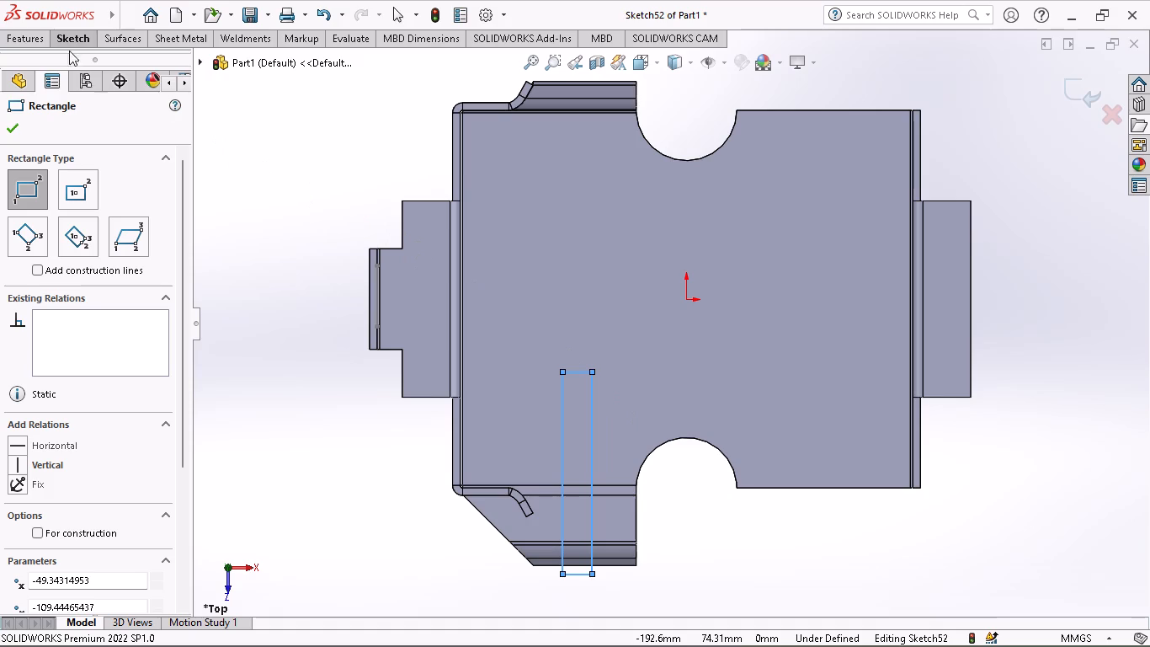
# Extrude-cut the rectangle to a blind depth of 32 mm through the base and unfolded flange, with Normal cut on.
pyautogui.click(31, 32)
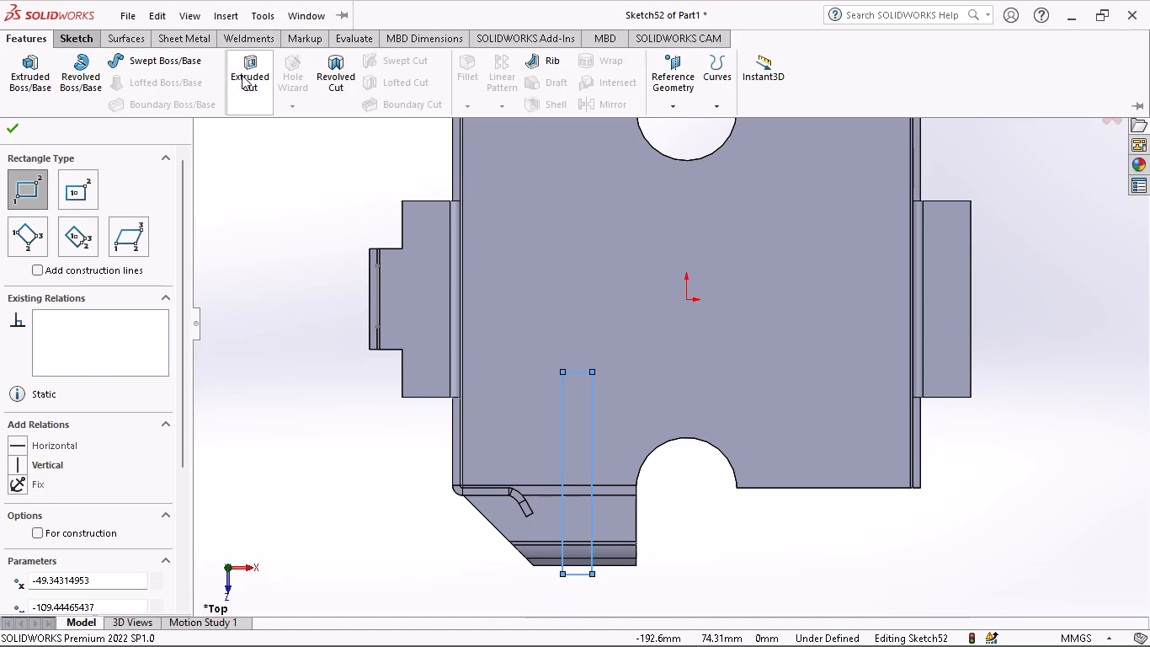
pyautogui.click(242, 75)
pyautogui.moveTo(716, 516); pyautogui.dragTo(686, 297, button='middle')
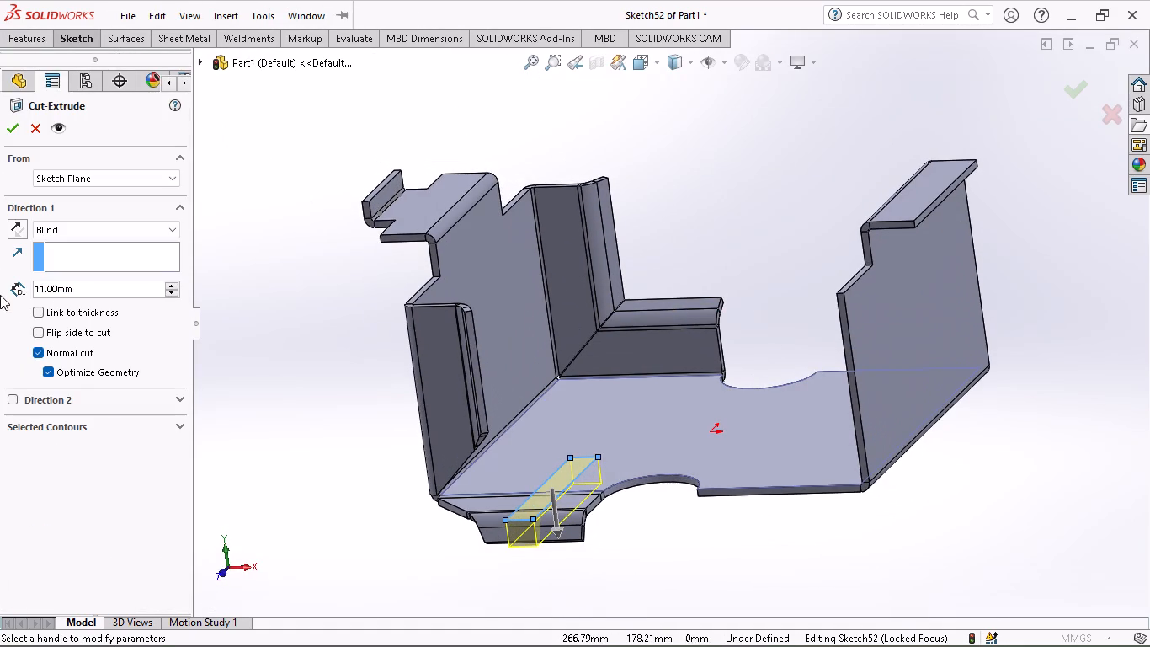
pyautogui.moveTo(560, 537); pyautogui.dragTo(560, 567)
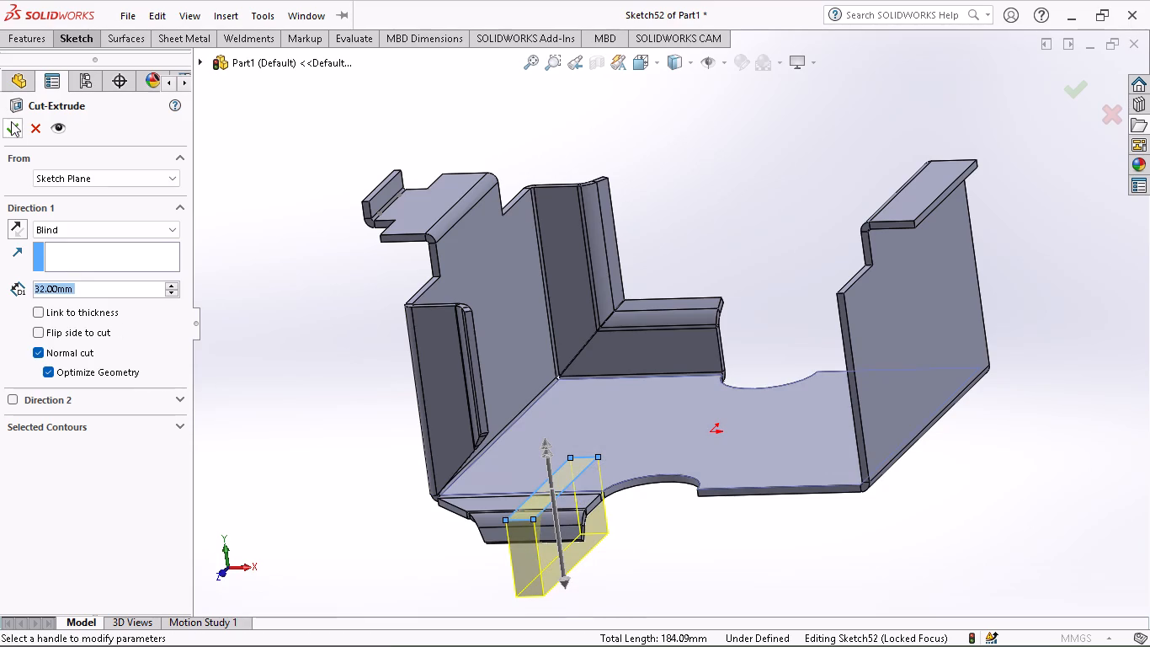
pyautogui.click(11, 121)
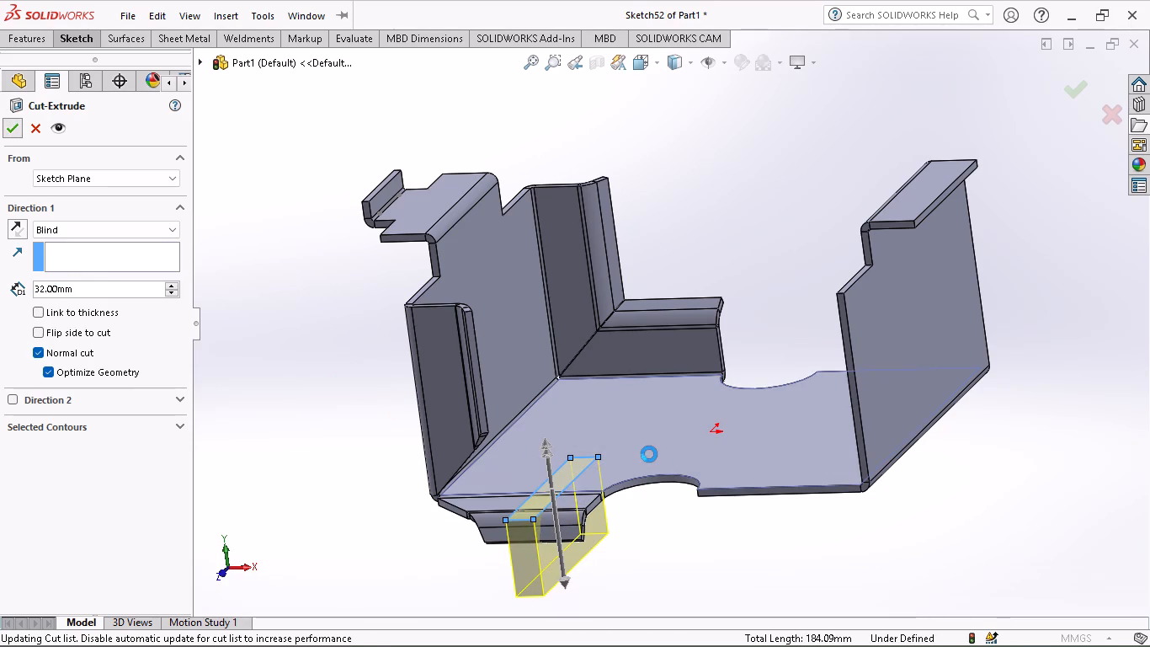
# Fold the slotted front flange back up at Miterbend16, keeping the base face fixed.
pyautogui.moveTo(649, 454); pyautogui.dragTo(644, 509, button='middle')
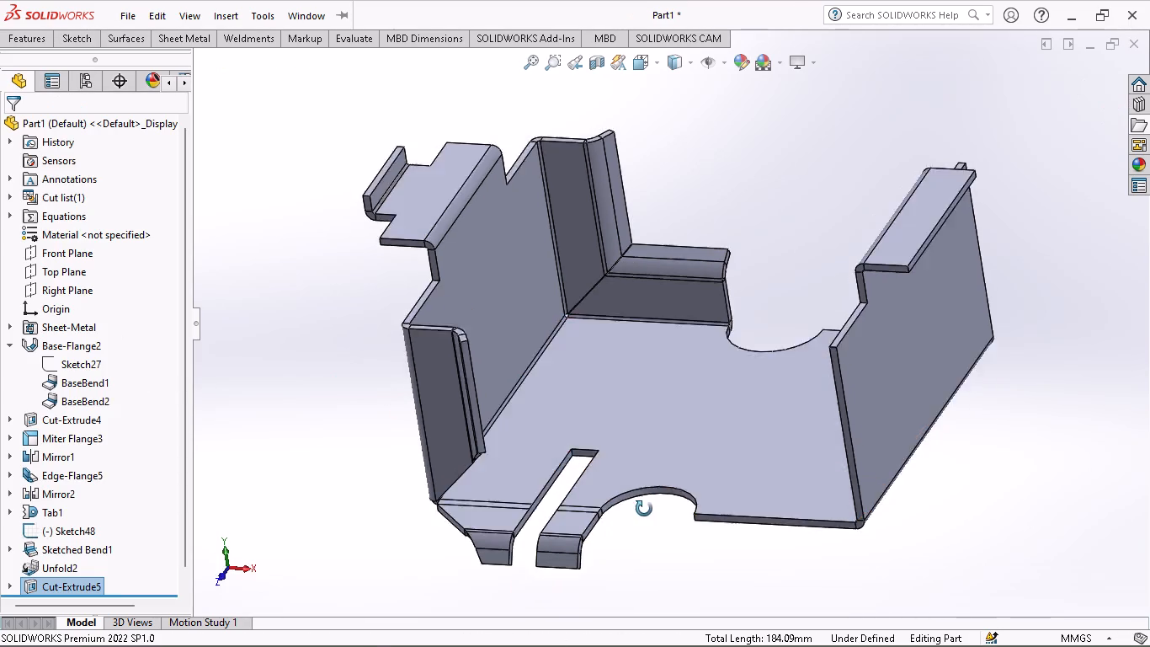
pyautogui.moveTo(644, 509); pyautogui.dragTo(695, 466, button='middle')
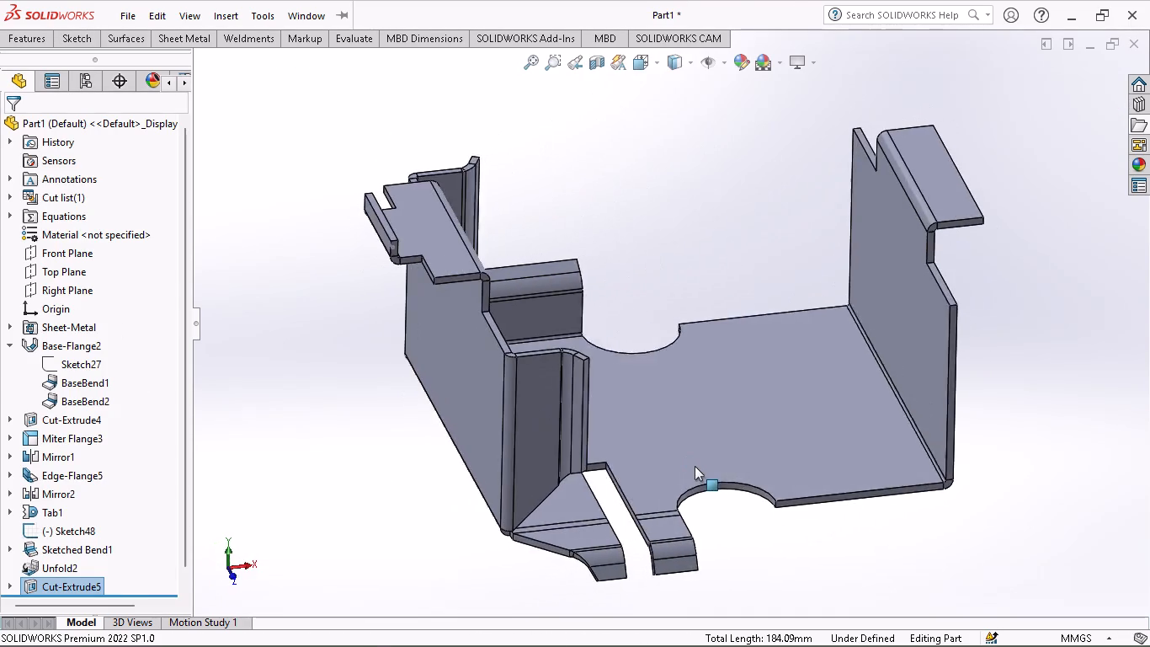
pyautogui.moveTo(689, 466); pyautogui.dragTo(618, 552, button='middle')
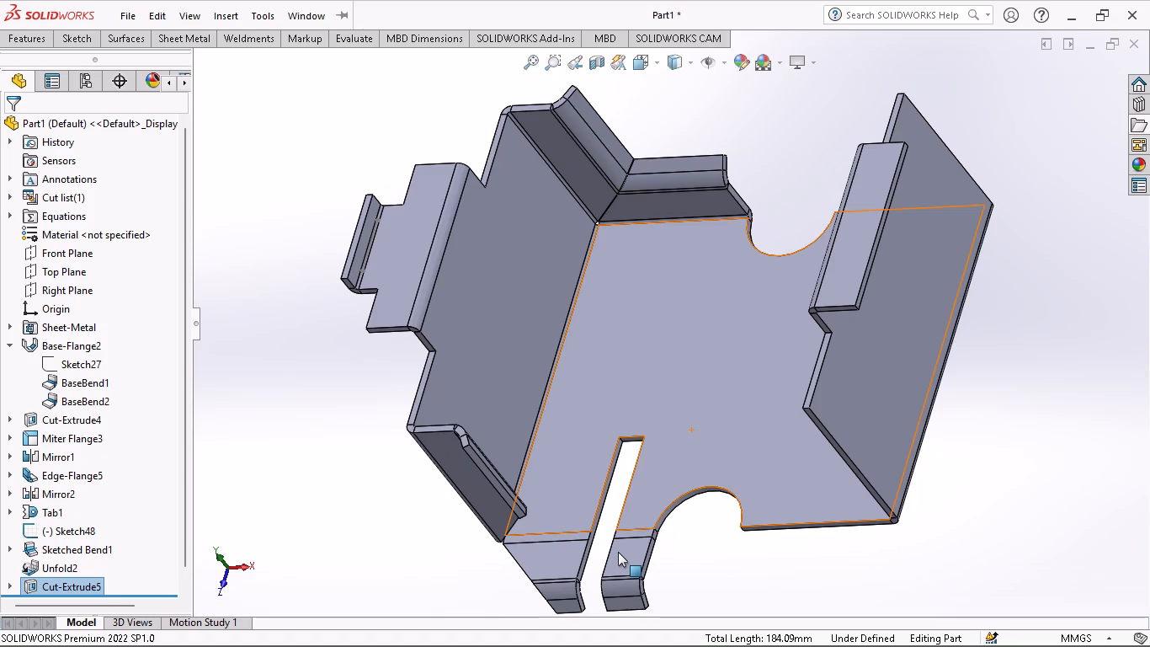
pyautogui.moveTo(698, 404); pyautogui.dragTo(734, 345, button='middle')
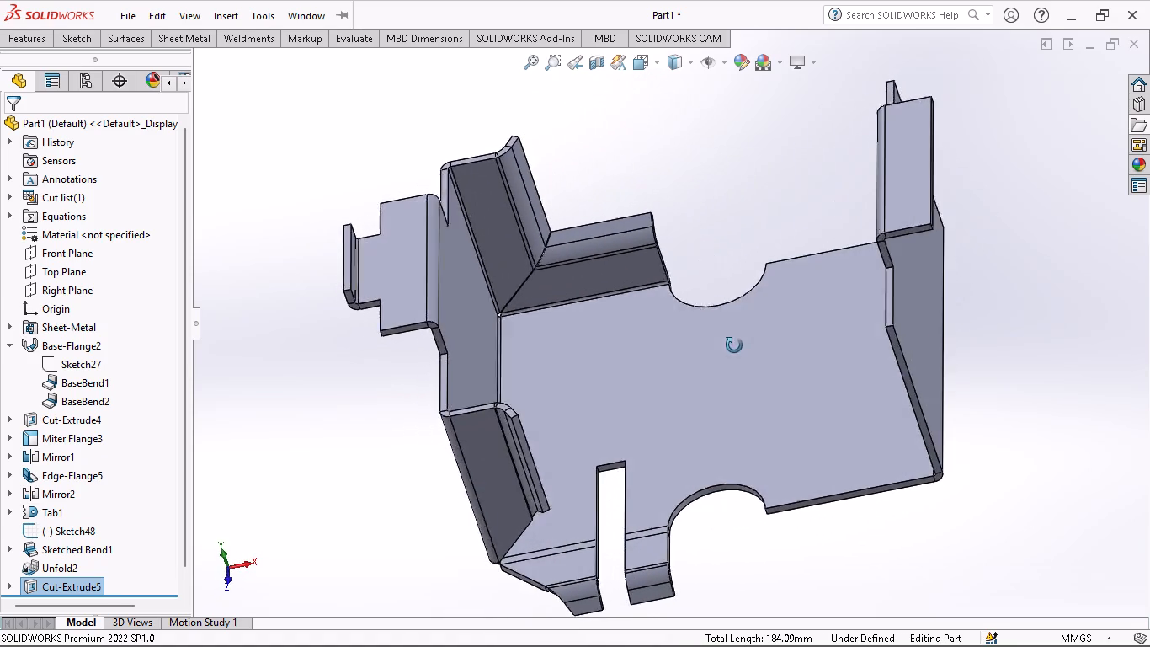
pyautogui.moveTo(734, 345); pyautogui.dragTo(700, 345, button='middle')
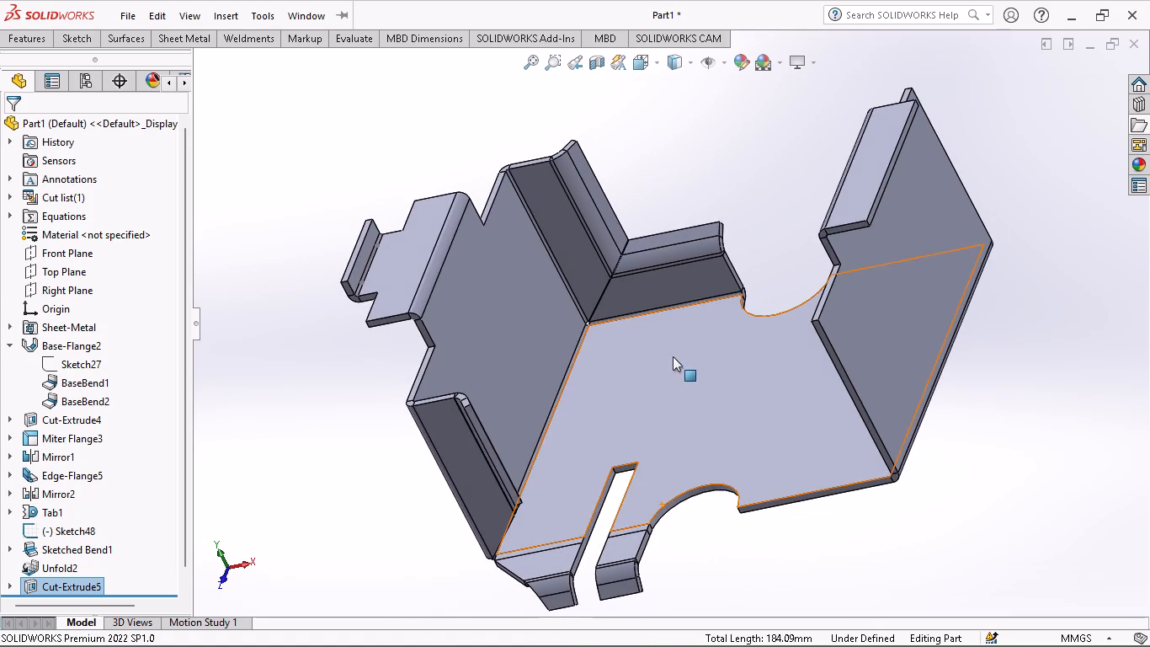
pyautogui.click(193, 35)
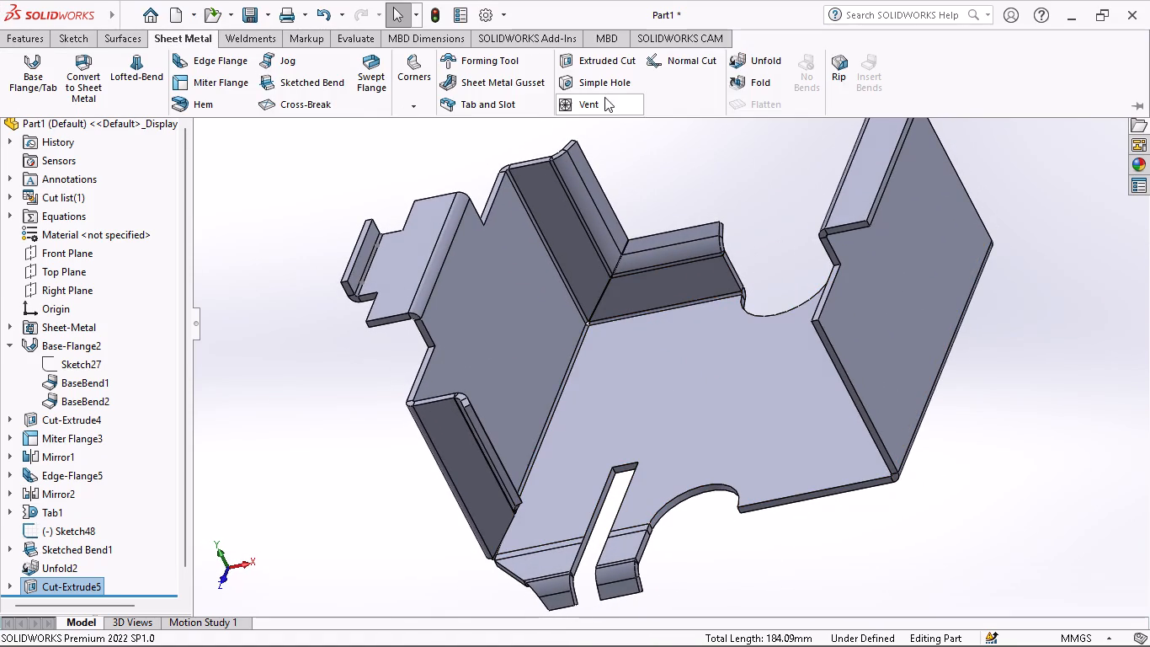
pyautogui.click(731, 79)
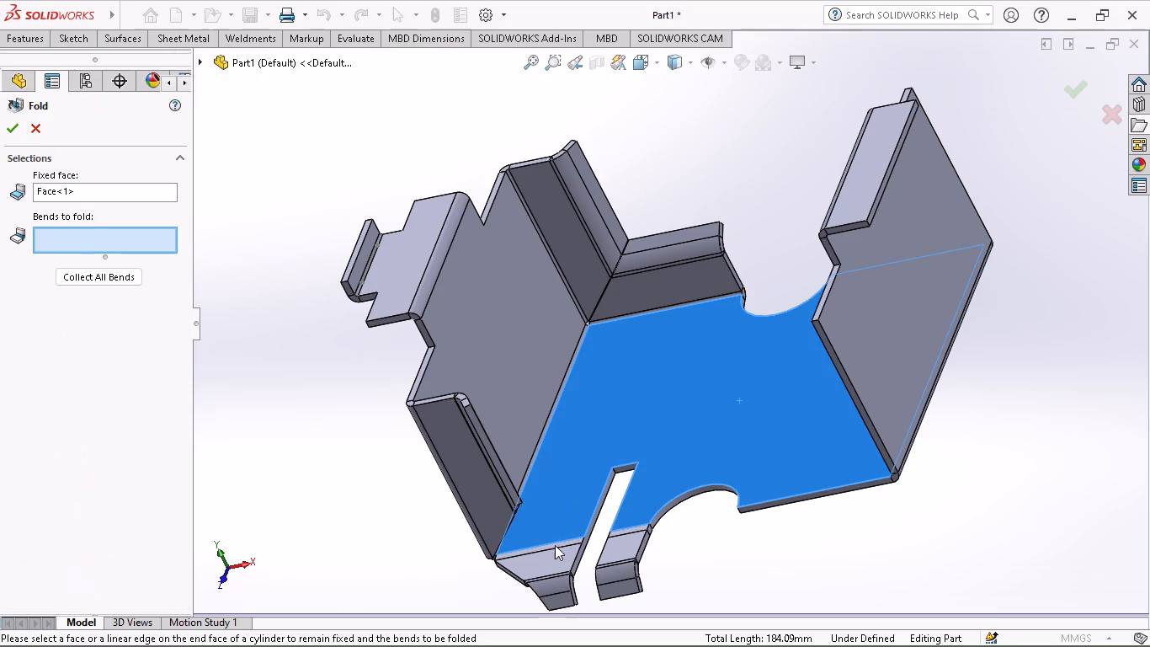
pyautogui.click(564, 514)
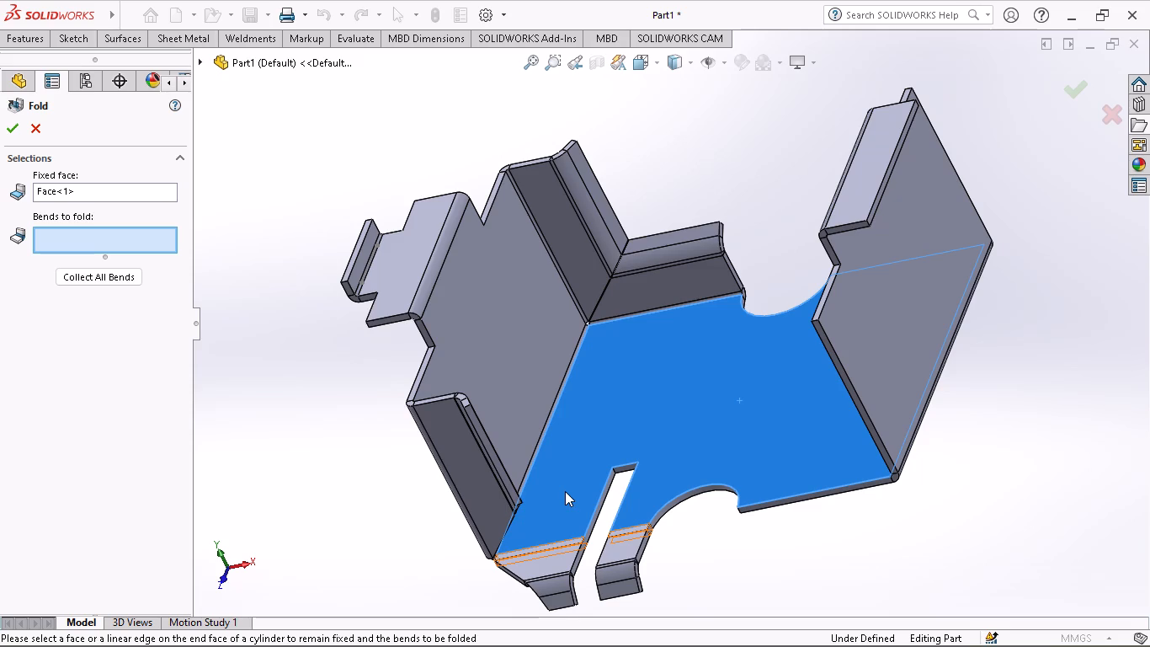
pyautogui.click(558, 545)
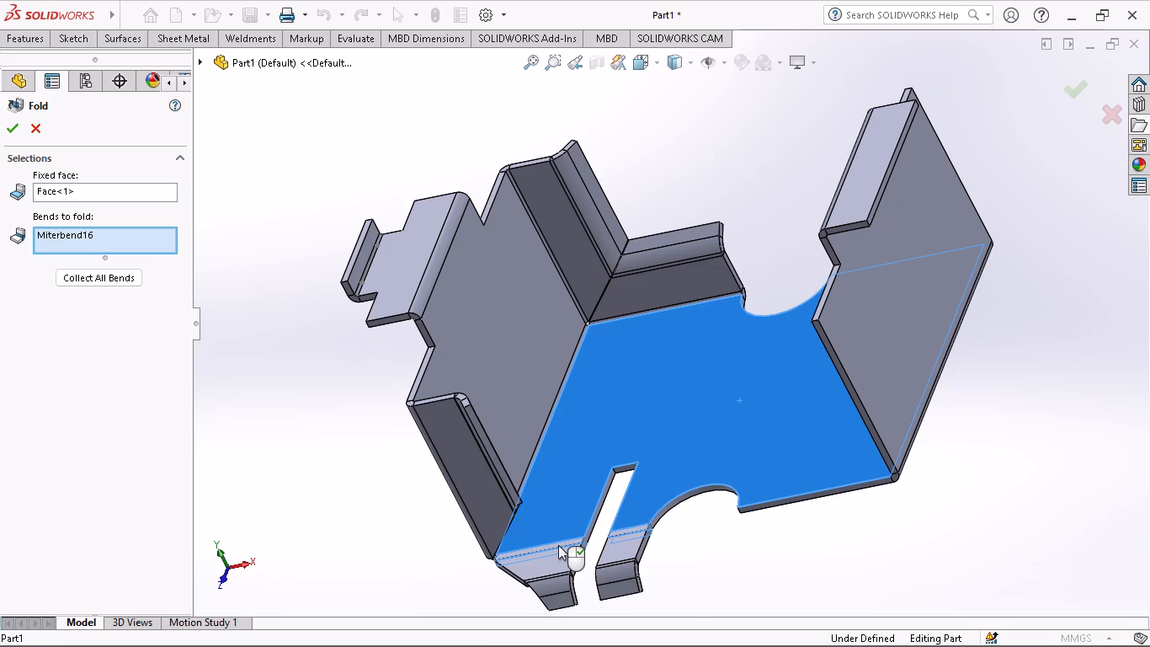
pyautogui.click(8, 126)
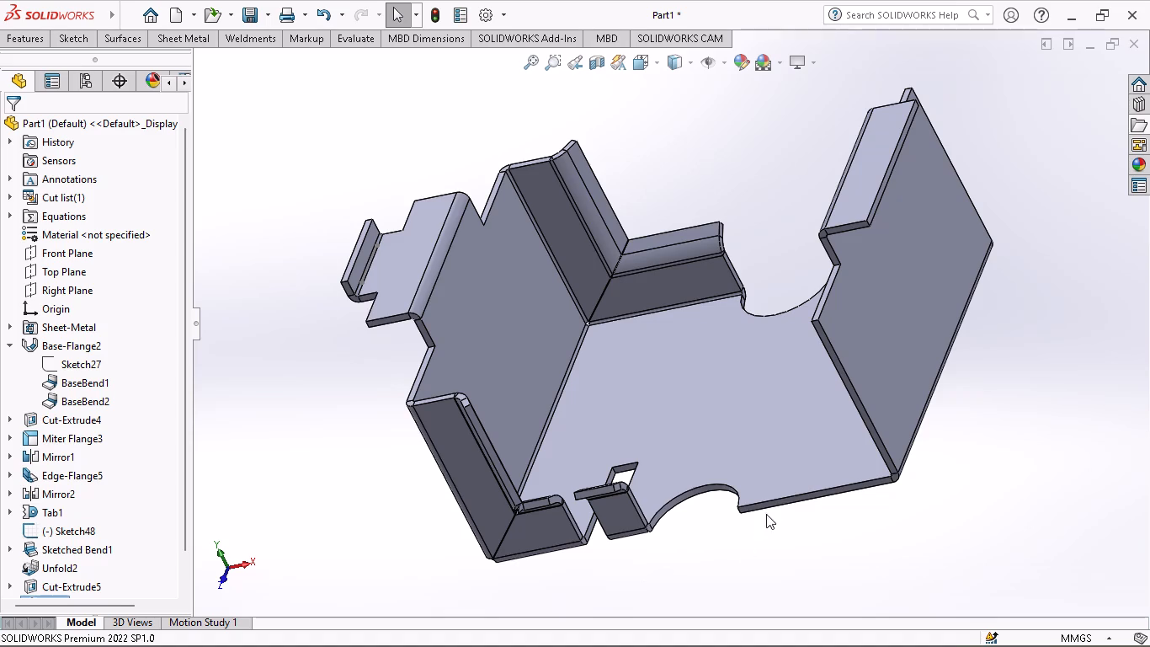
# Start an edge flange on the base's straight front edge beside the round cutout, with a 75° angle and 85 mm blind length.
pyautogui.moveTo(782, 505); pyautogui.dragTo(729, 556, button='middle')
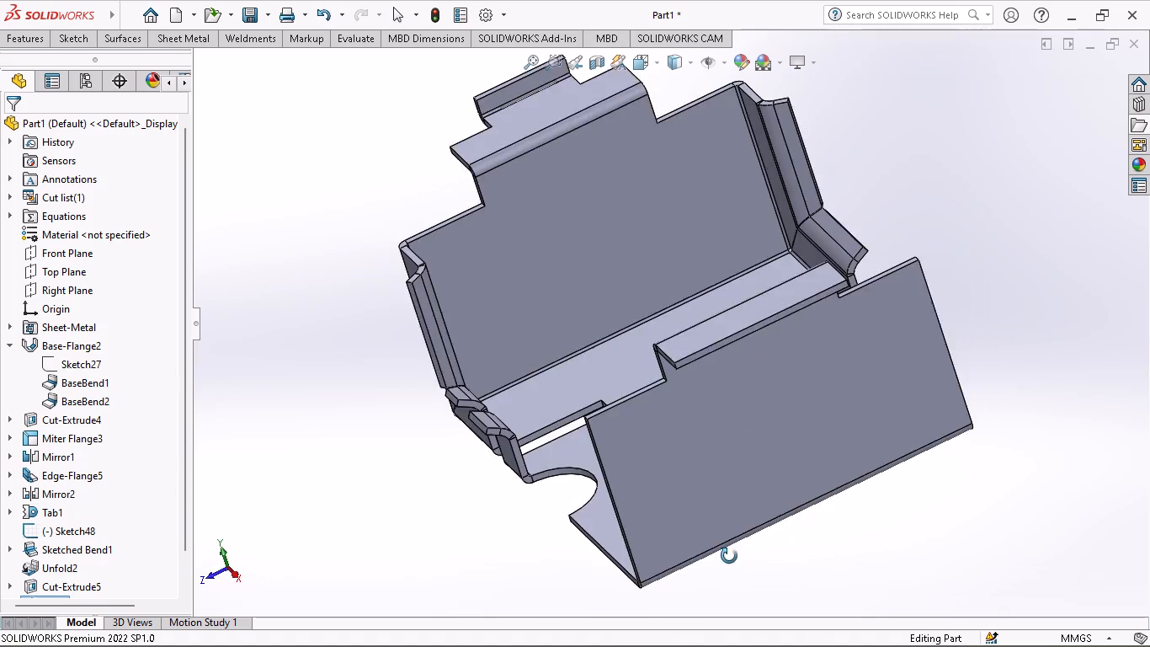
pyautogui.moveTo(729, 556); pyautogui.dragTo(733, 486, button='middle')
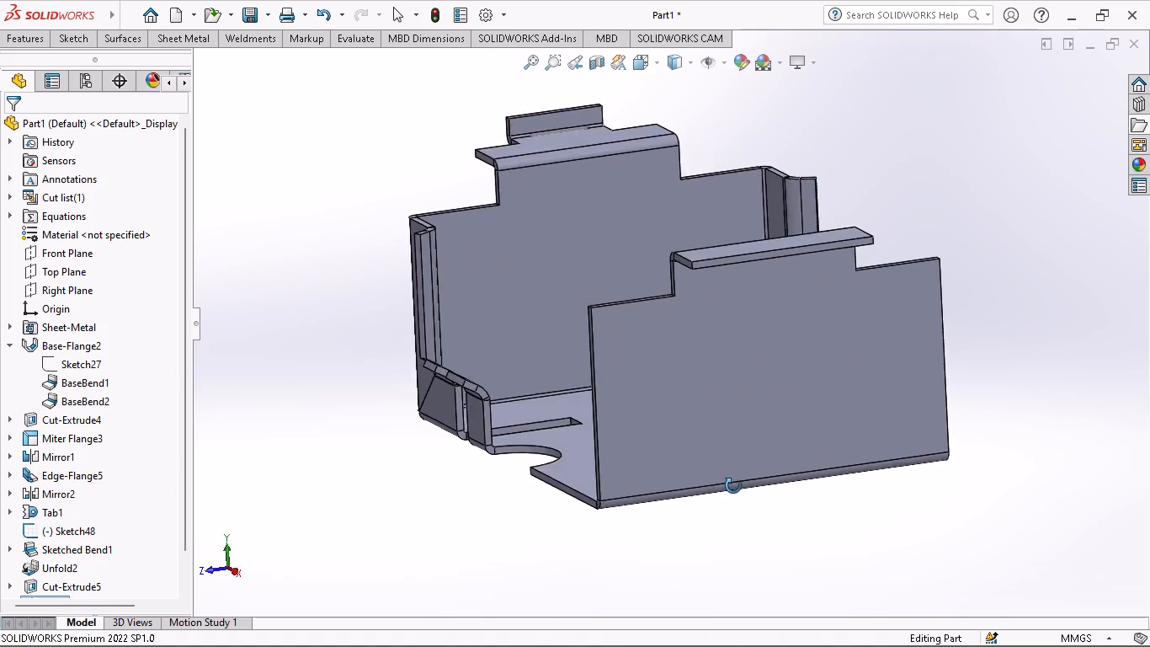
pyautogui.moveTo(733, 486); pyautogui.dragTo(785, 515, button='middle')
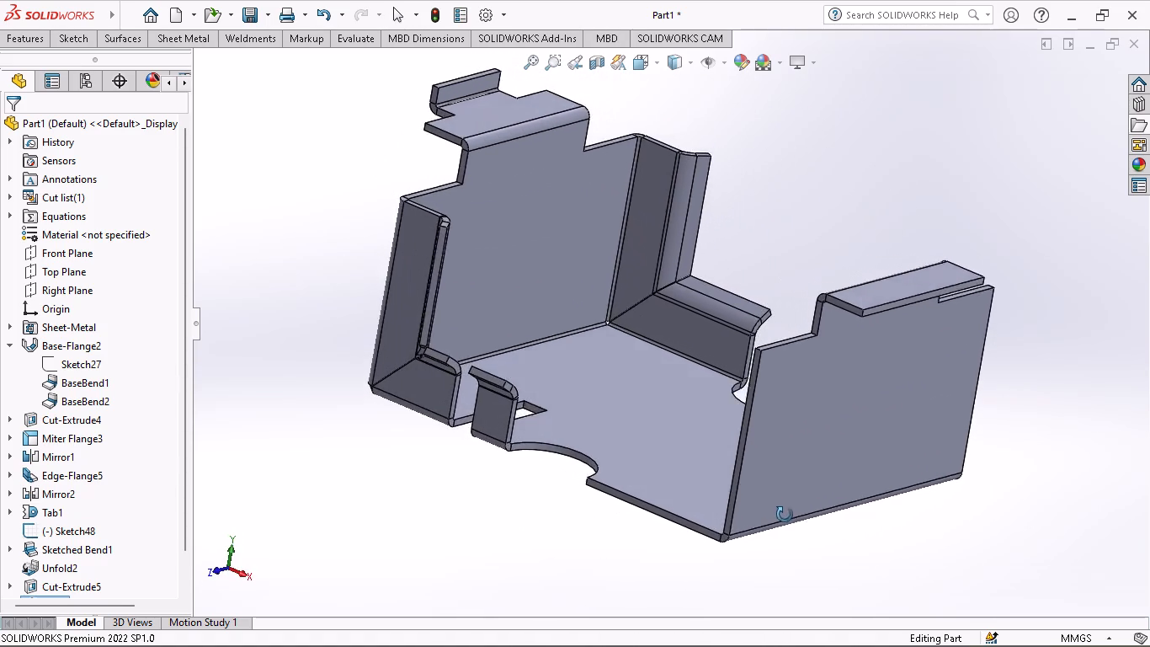
pyautogui.moveTo(785, 515); pyautogui.dragTo(788, 537, button='middle')
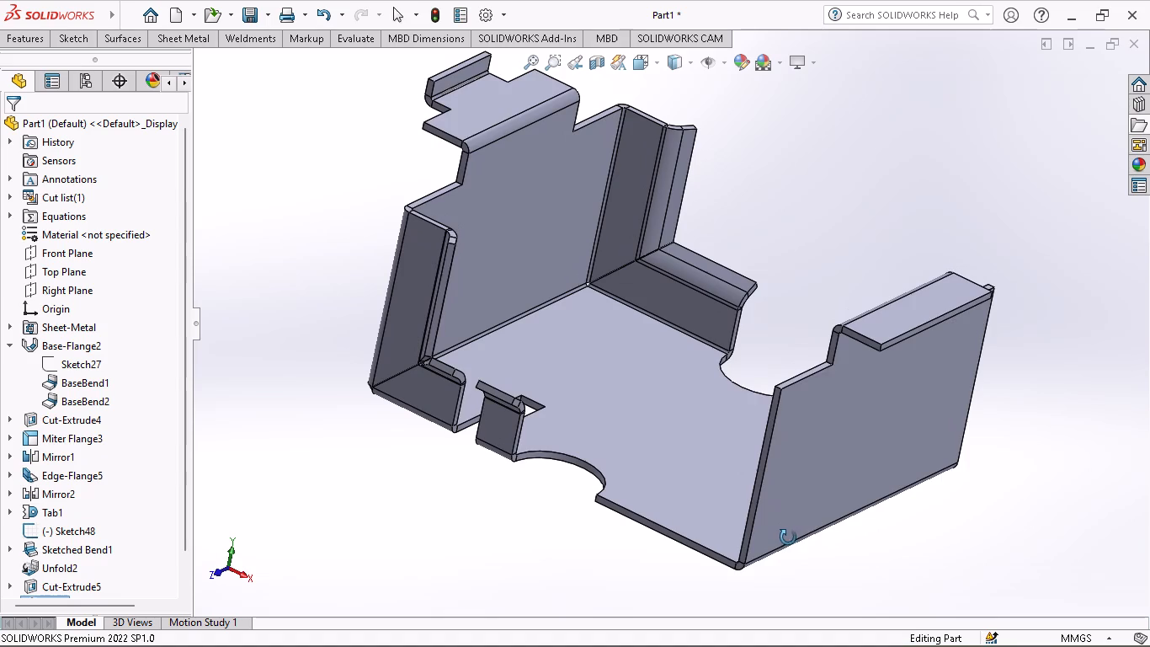
pyautogui.moveTo(788, 537); pyautogui.dragTo(785, 535, button='middle')
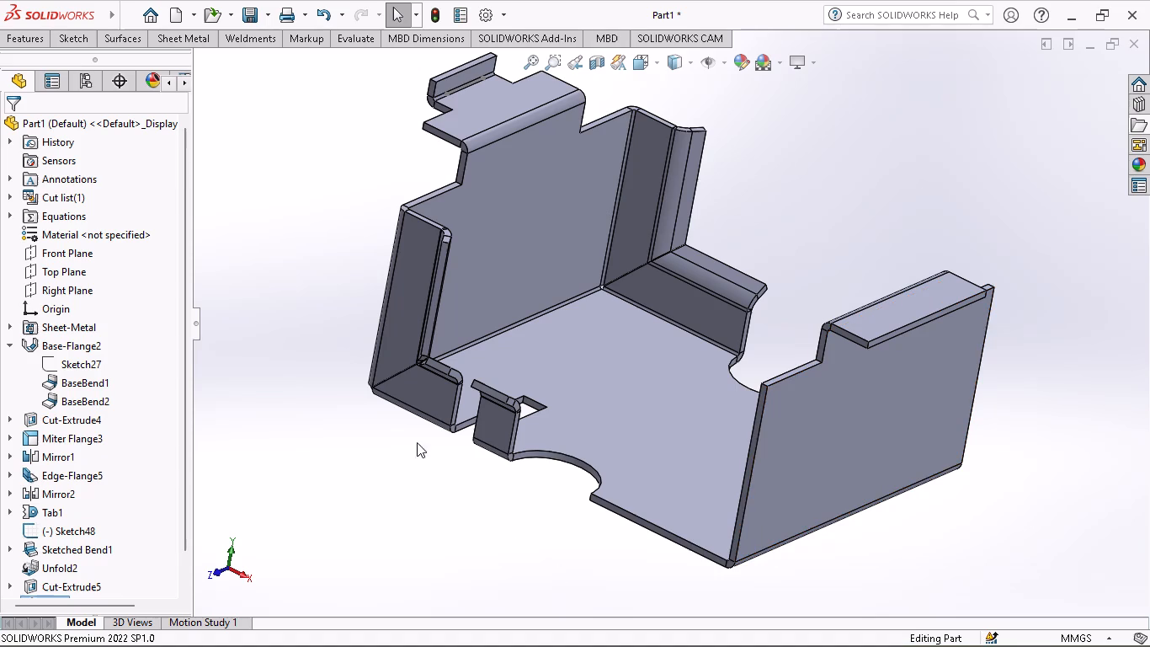
pyautogui.click(173, 33)
pyautogui.click(191, 62)
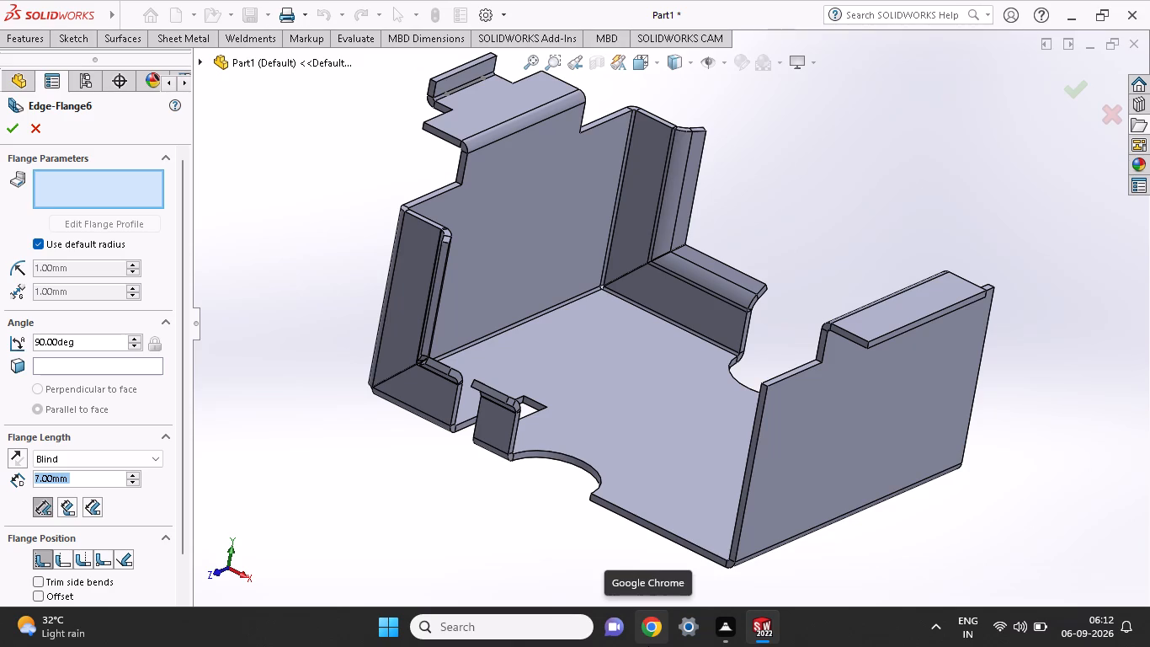
pyautogui.click(654, 522)
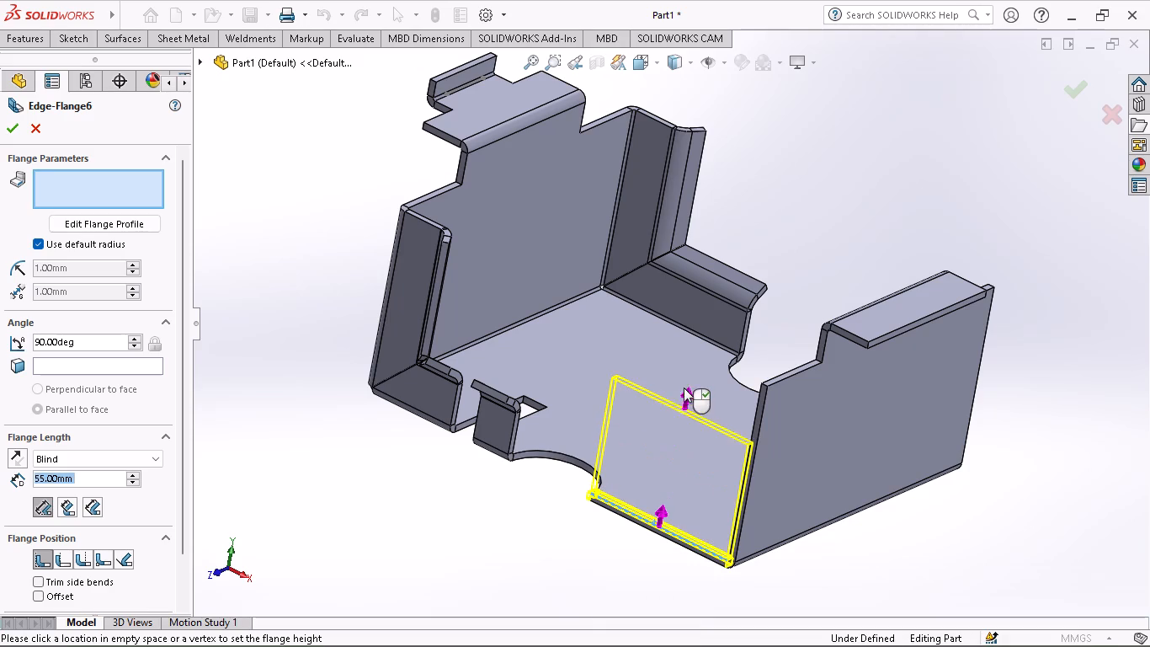
pyautogui.click(684, 342)
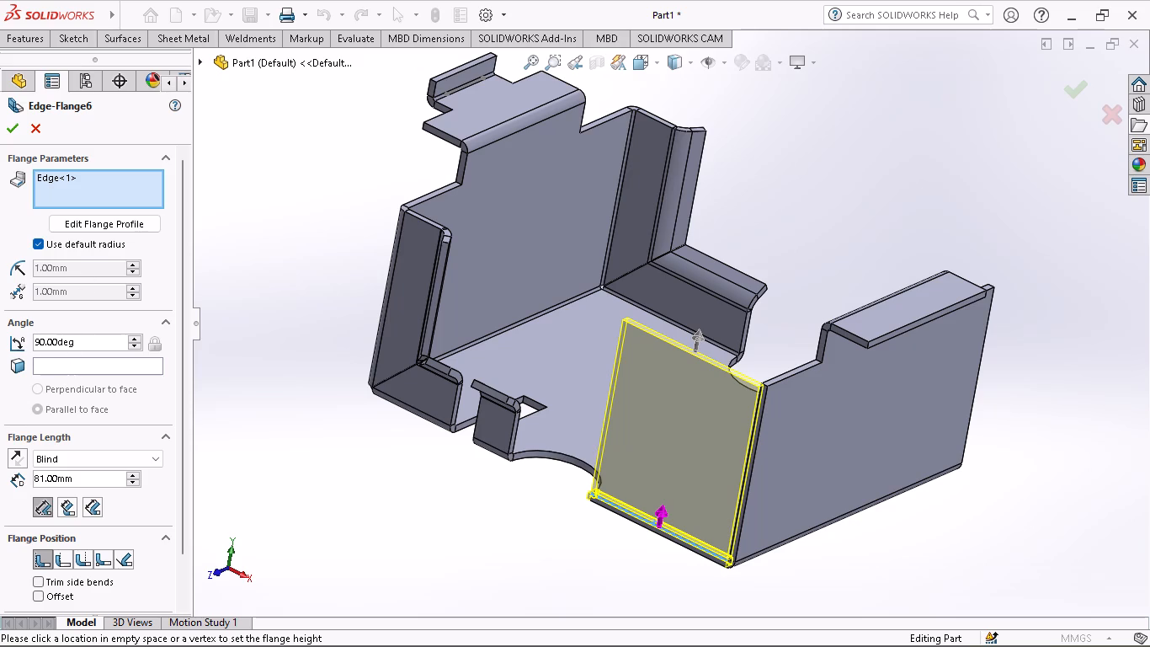
pyautogui.moveTo(77, 345); pyautogui.dragTo(0, 330)
pyautogui.write('75')
pyautogui.press('Return')
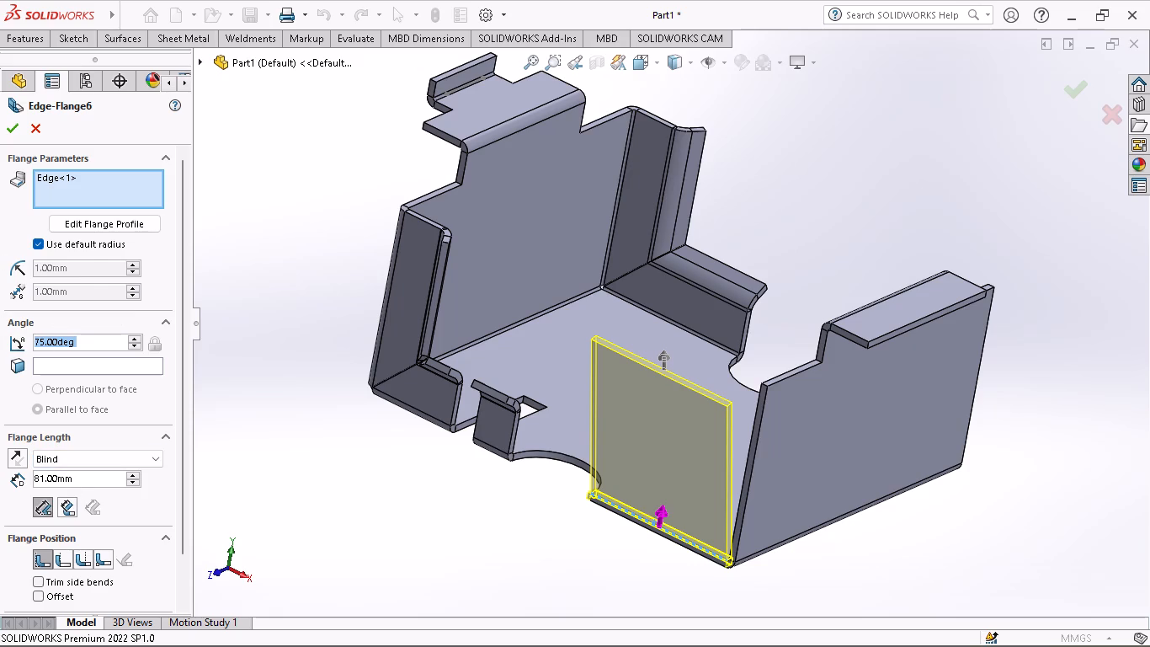
pyautogui.moveTo(74, 479); pyautogui.dragTo(0, 463)
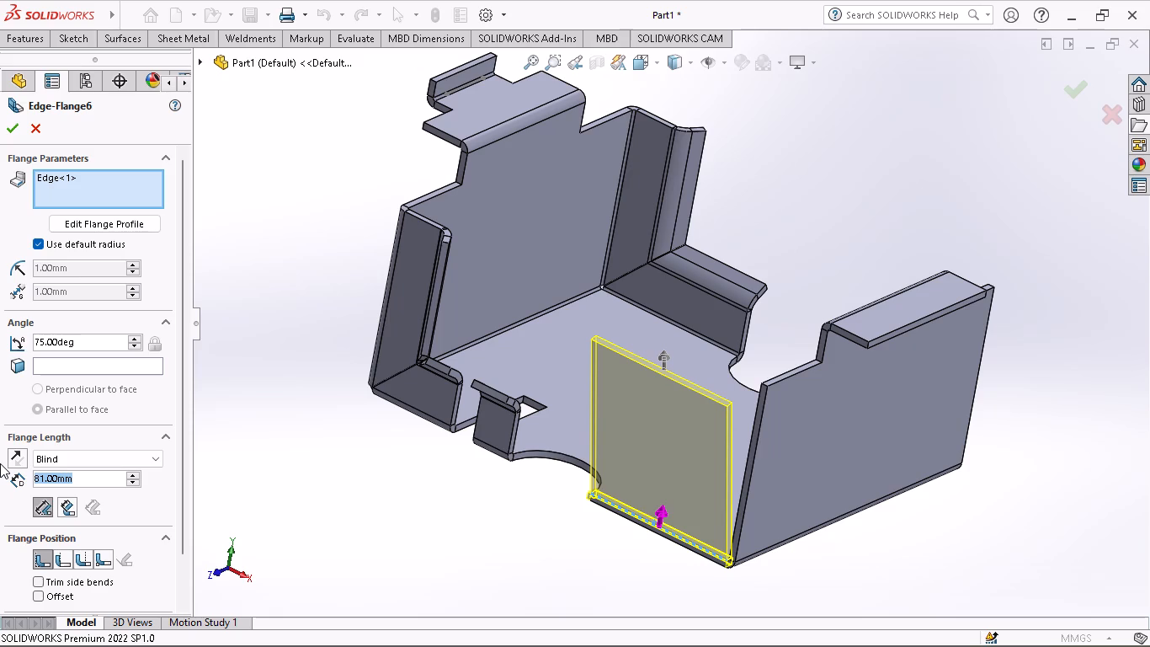
pyautogui.press('8')
pyautogui.press('5')
pyautogui.press('Return')
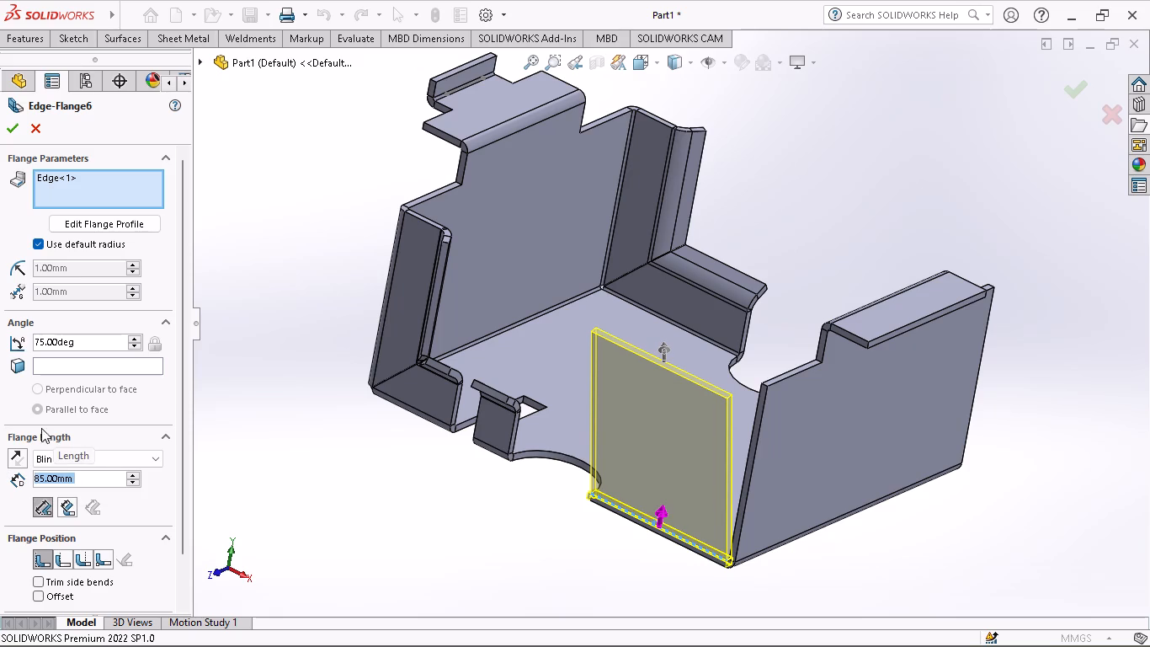
# Set the new edge flange's position to Material Outside.
pyautogui.click(461, 549)
pyautogui.moveTo(492, 516); pyautogui.dragTo(430, 521, button='middle')
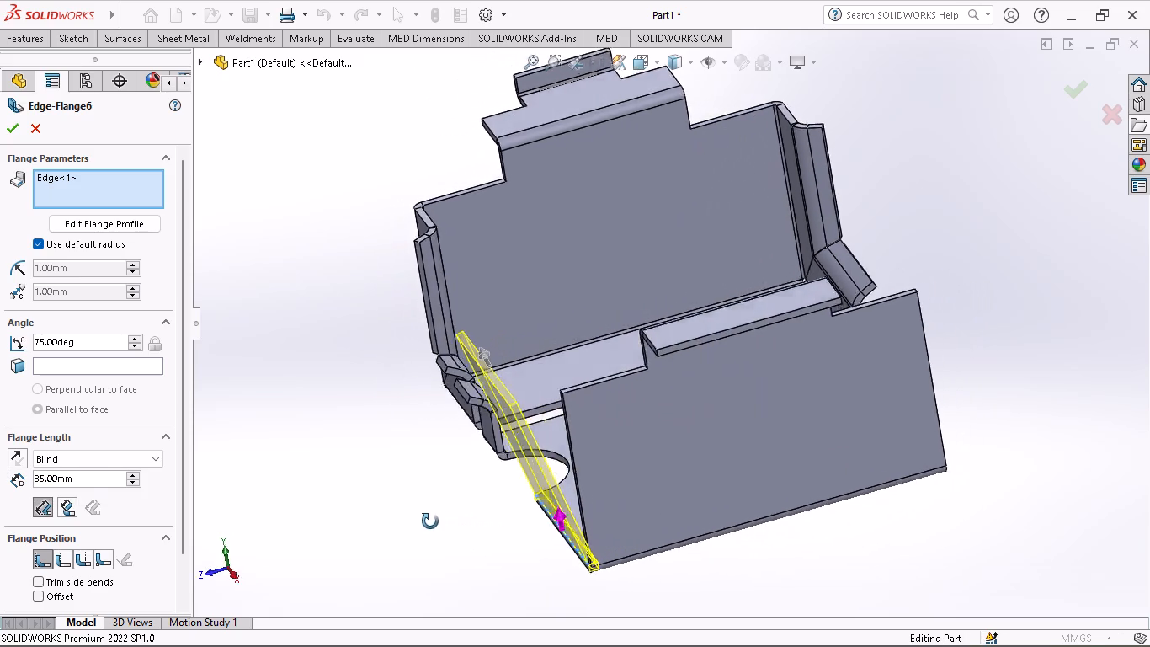
pyautogui.moveTo(430, 521); pyautogui.dragTo(477, 471, button='middle')
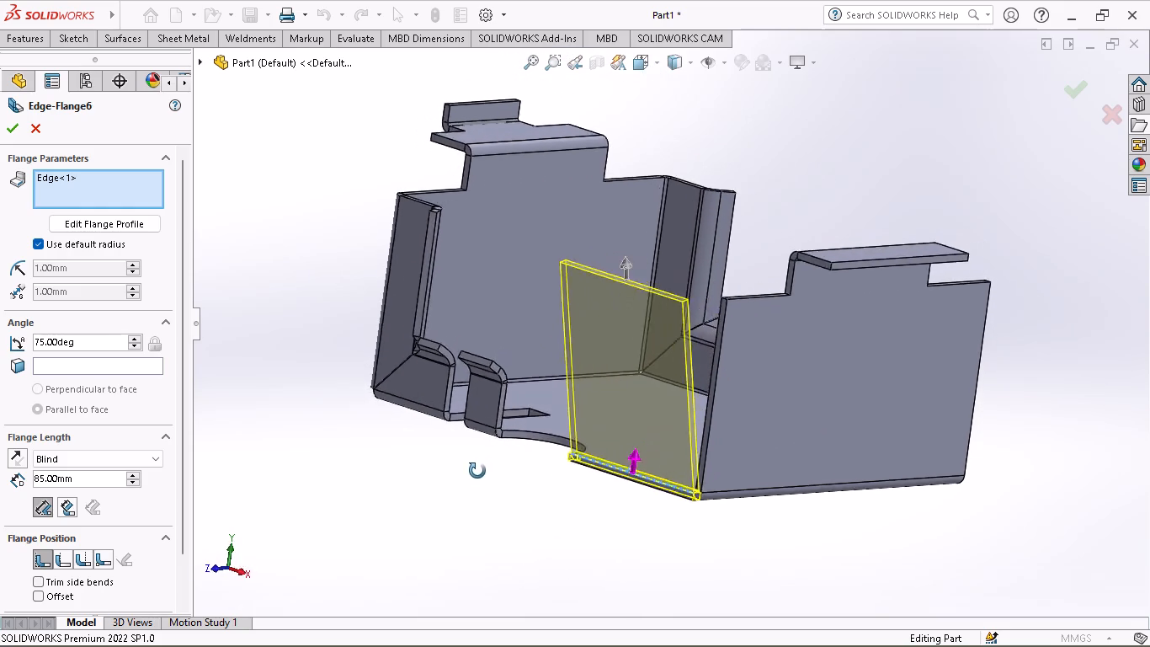
pyautogui.moveTo(477, 471); pyautogui.dragTo(473, 521, button='middle')
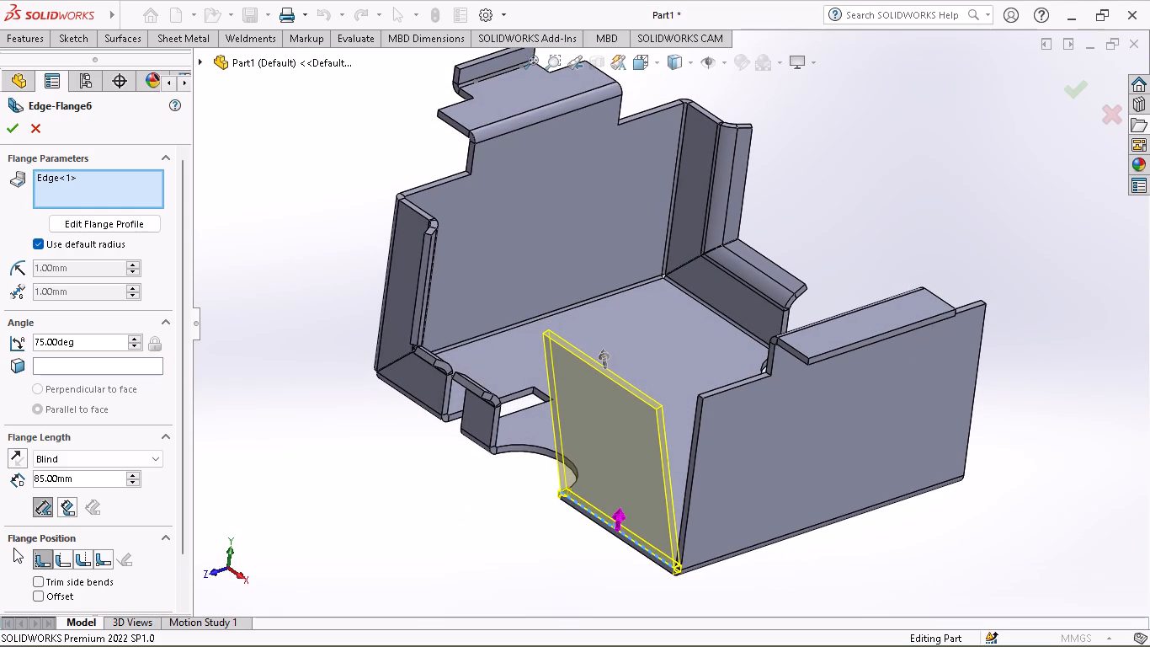
pyautogui.click(61, 561)
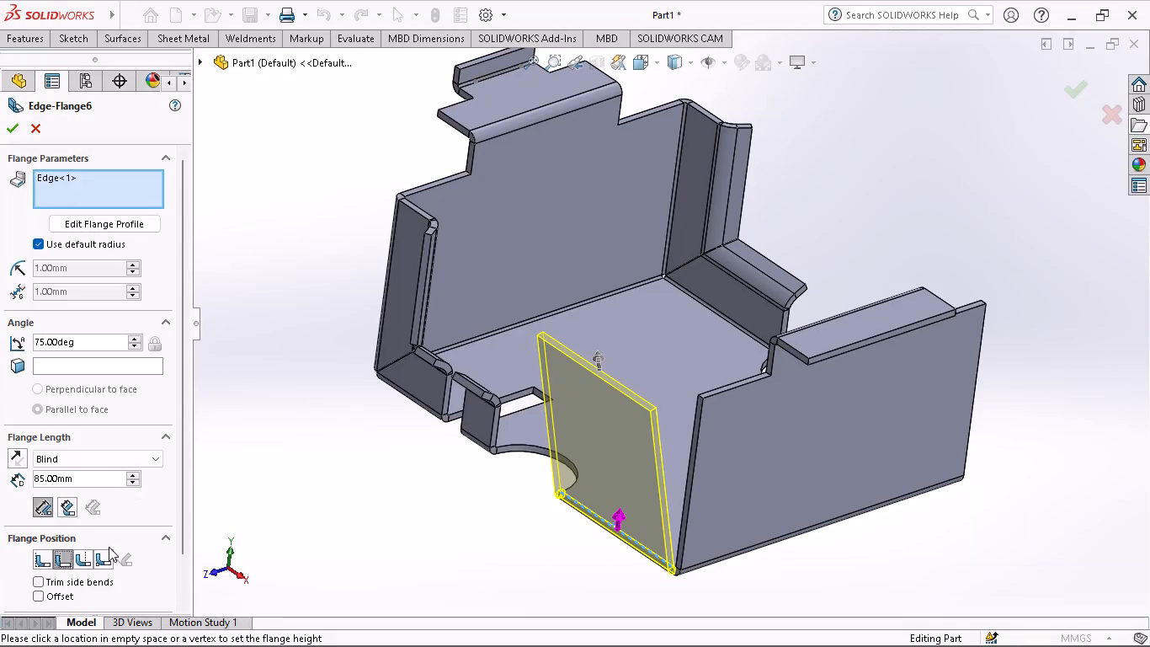
# Give the edge flange a custom rectangular relief with a relief ratio of 0.3 and create the flange.
pyautogui.moveTo(183, 500); pyautogui.dragTo(178, 514)
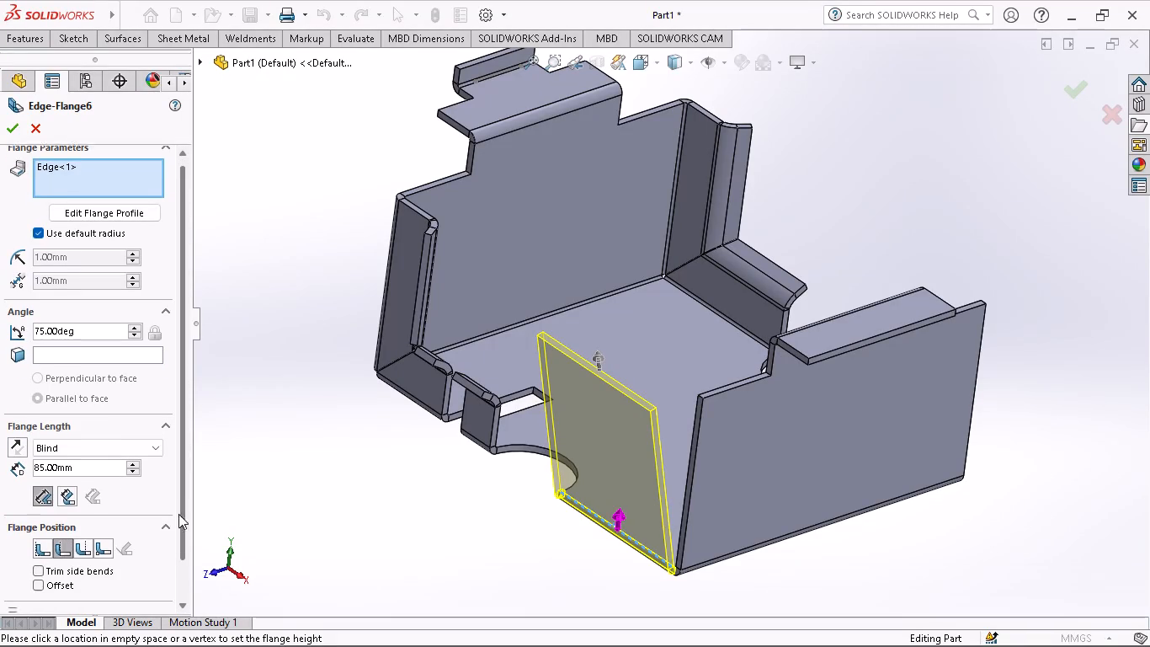
pyautogui.moveTo(178, 514); pyautogui.dragTo(170, 573)
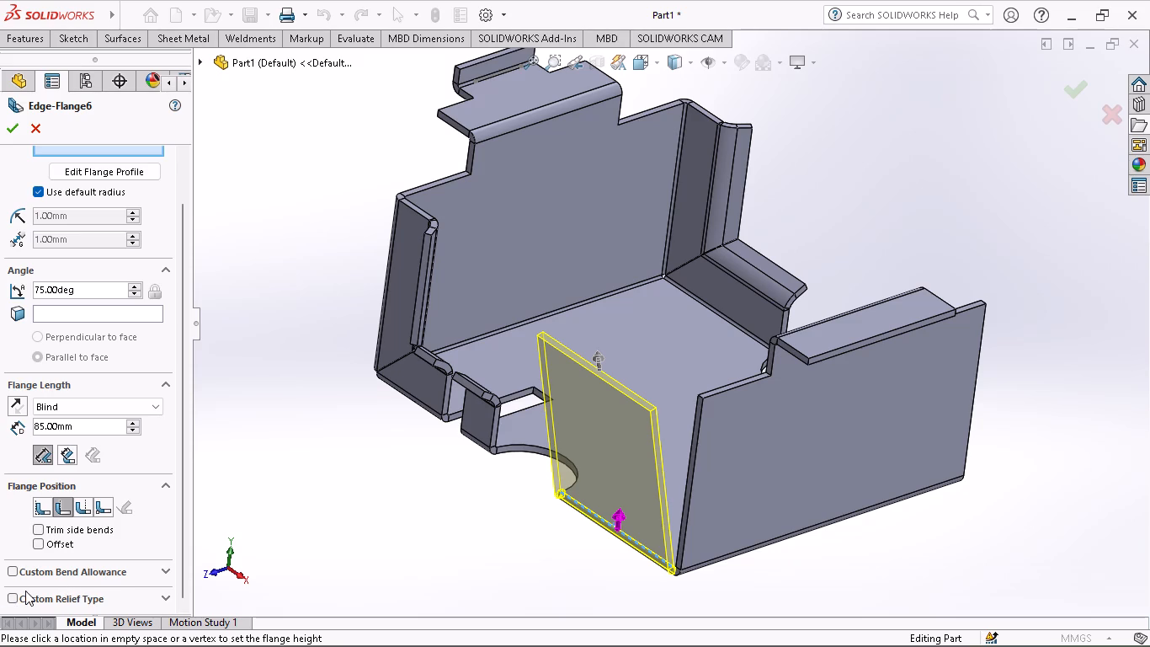
pyautogui.click(12, 602)
pyautogui.click(163, 601)
pyautogui.moveTo(184, 530); pyautogui.dragTo(182, 570)
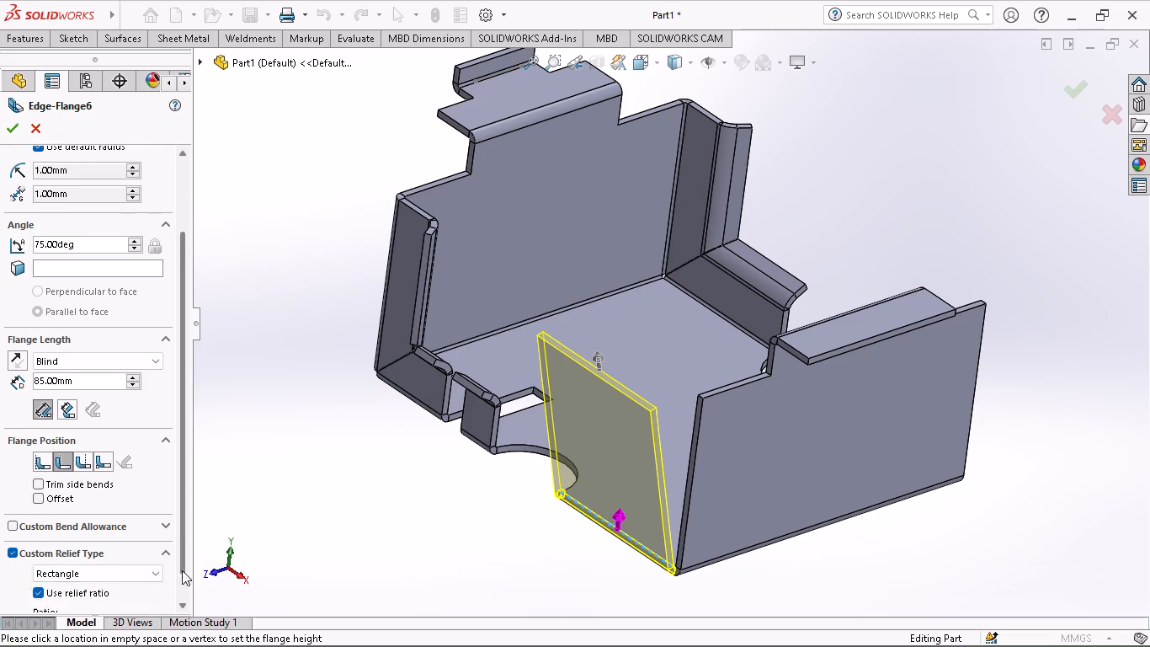
pyautogui.moveTo(182, 570); pyautogui.dragTo(182, 600)
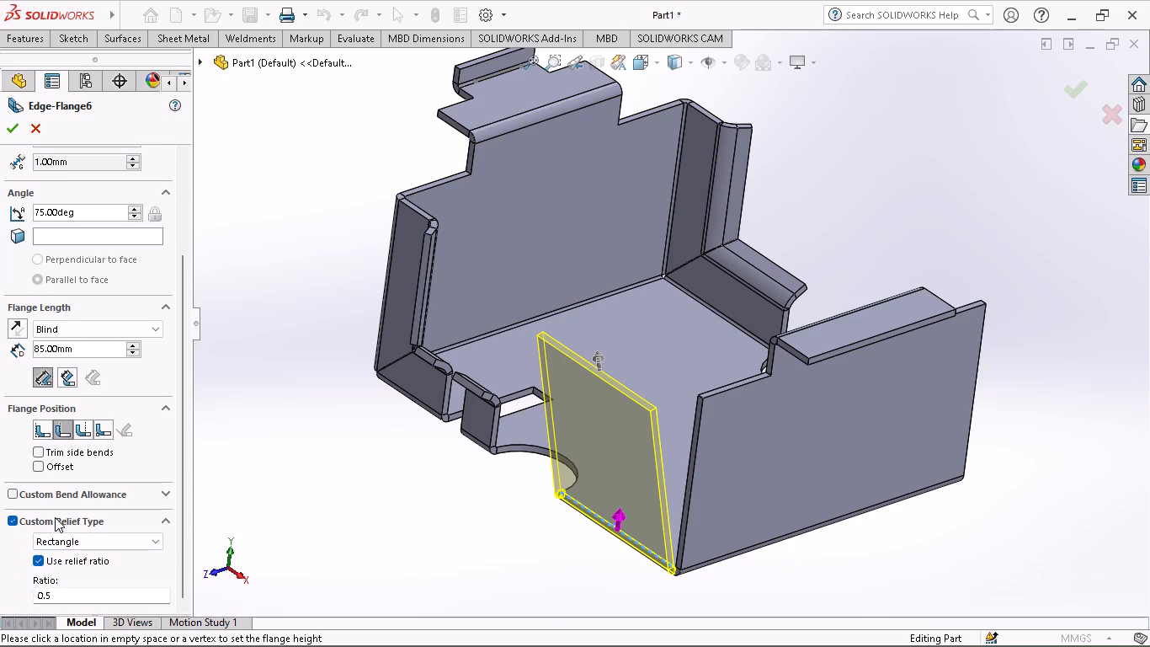
pyautogui.click(55, 517)
pyautogui.click(32, 598)
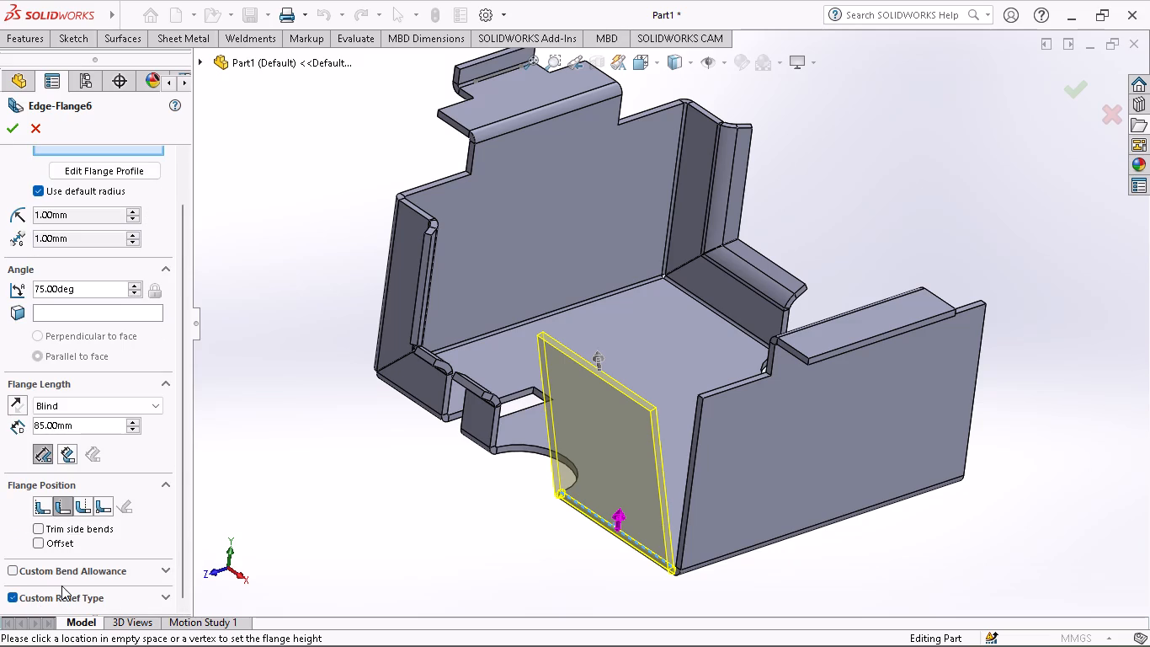
pyautogui.click(160, 592)
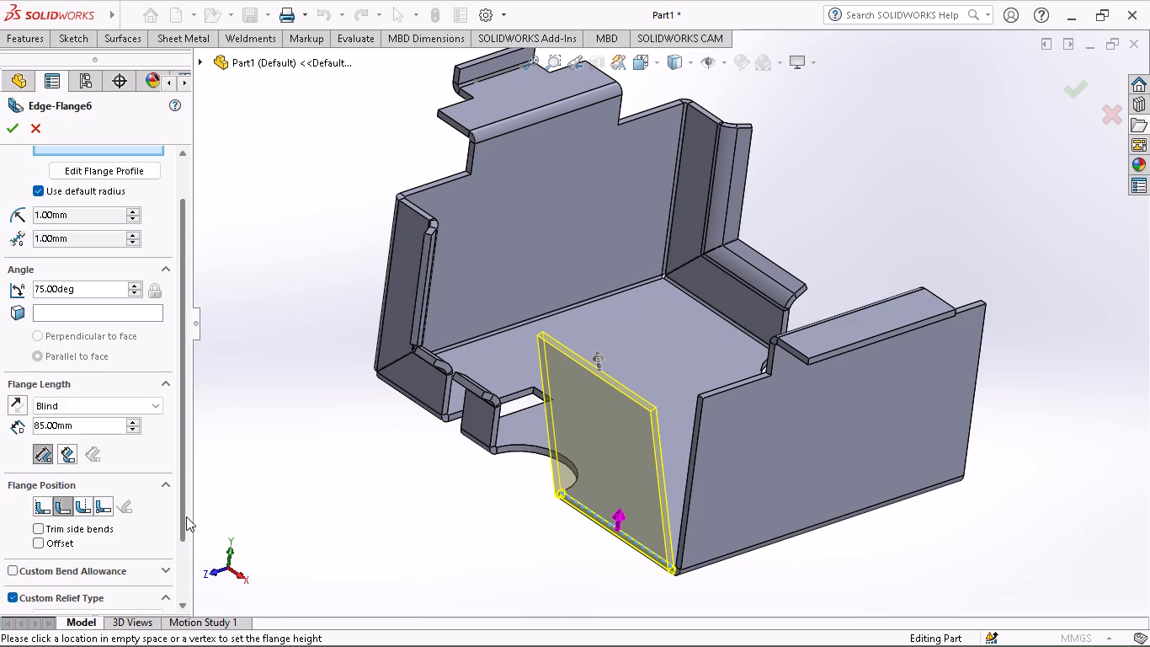
pyautogui.moveTo(185, 517); pyautogui.dragTo(178, 603)
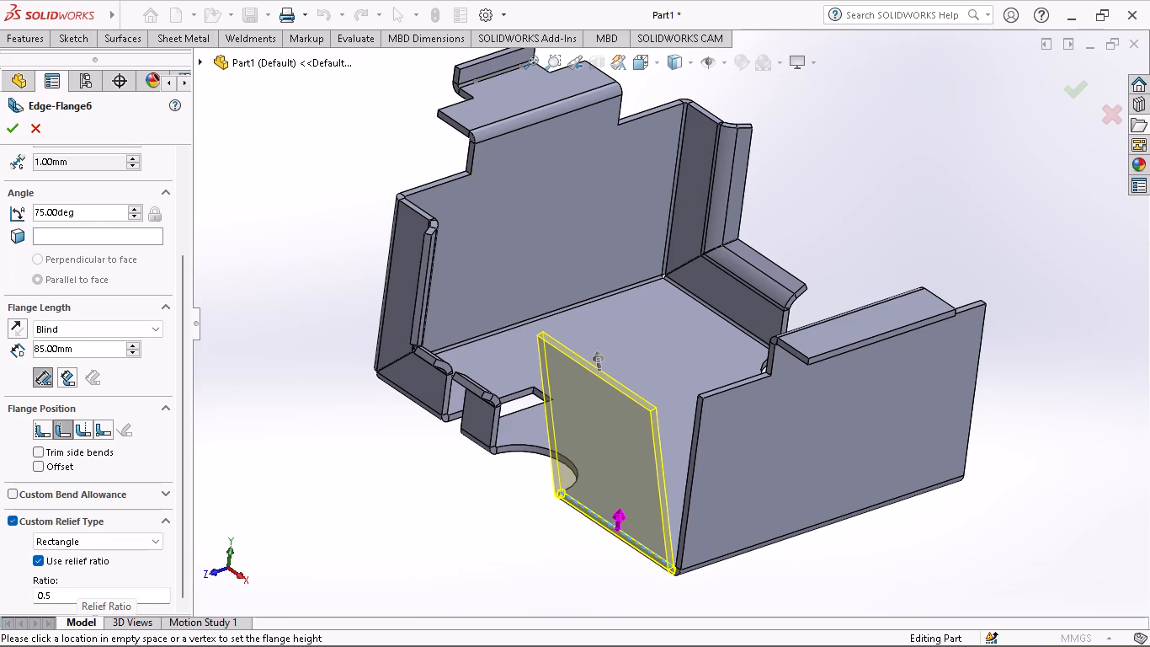
pyautogui.moveTo(77, 591); pyautogui.dragTo(0, 617)
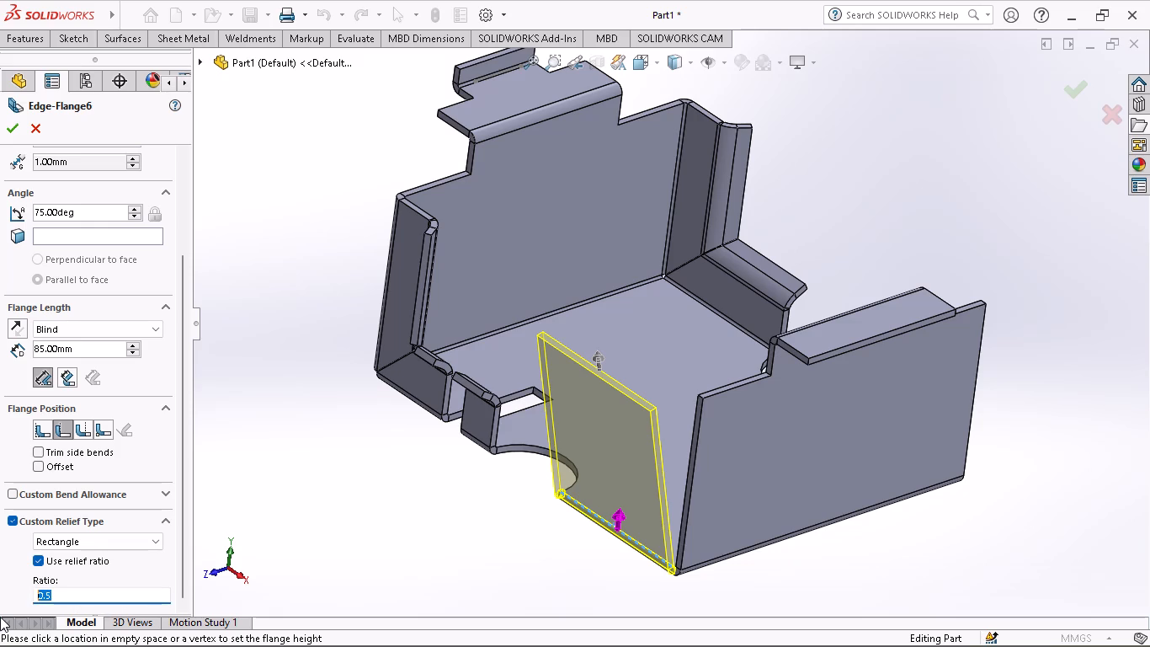
pyautogui.write('0.3')
pyautogui.press('Return')
pyautogui.moveTo(578, 462); pyautogui.dragTo(551, 516, button='middle')
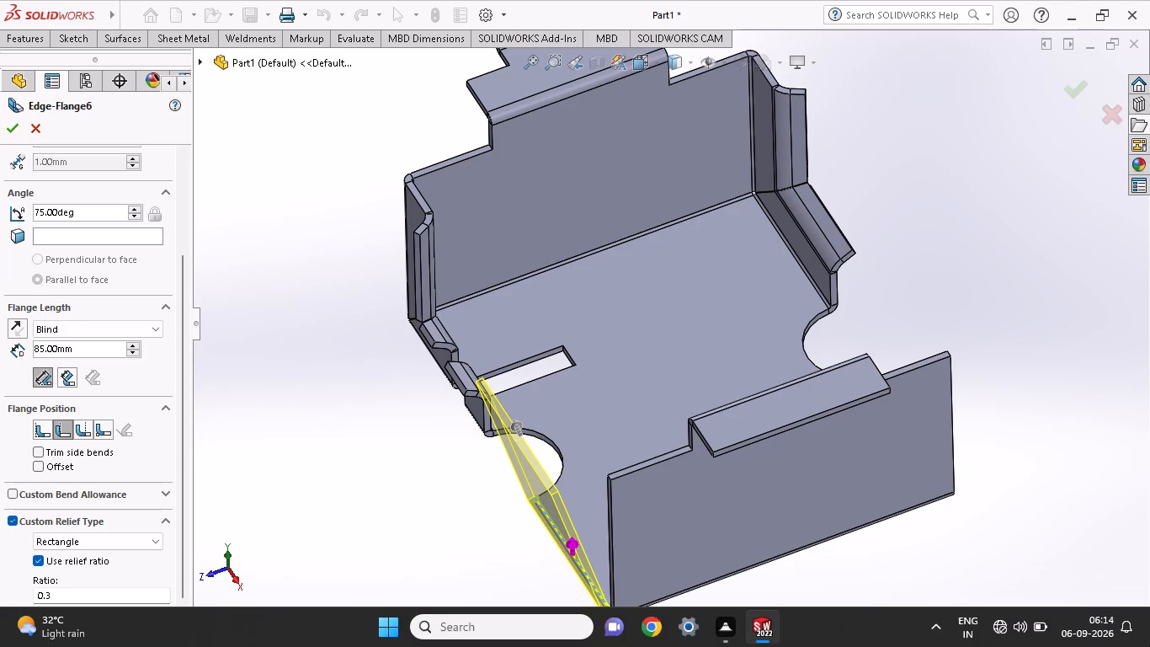
pyautogui.click(3, 126)
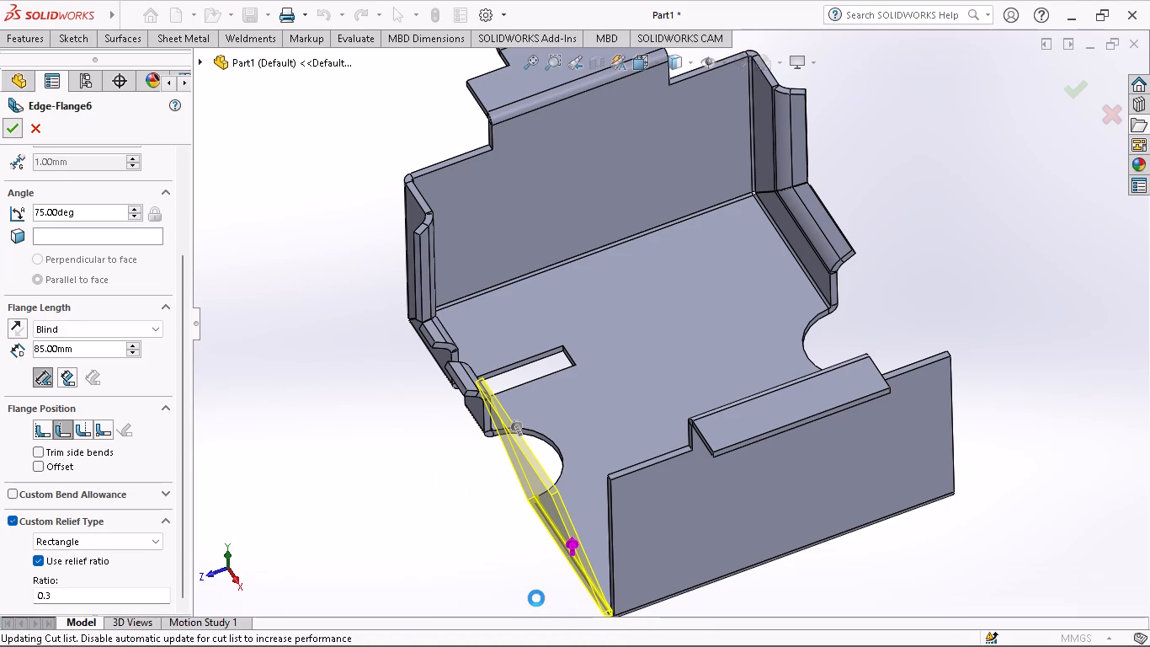
# Examine the new angled edge flange and its junction with the base and the adjacent side wall from several directions.
pyautogui.moveTo(536, 598); pyautogui.dragTo(601, 531, button='middle')
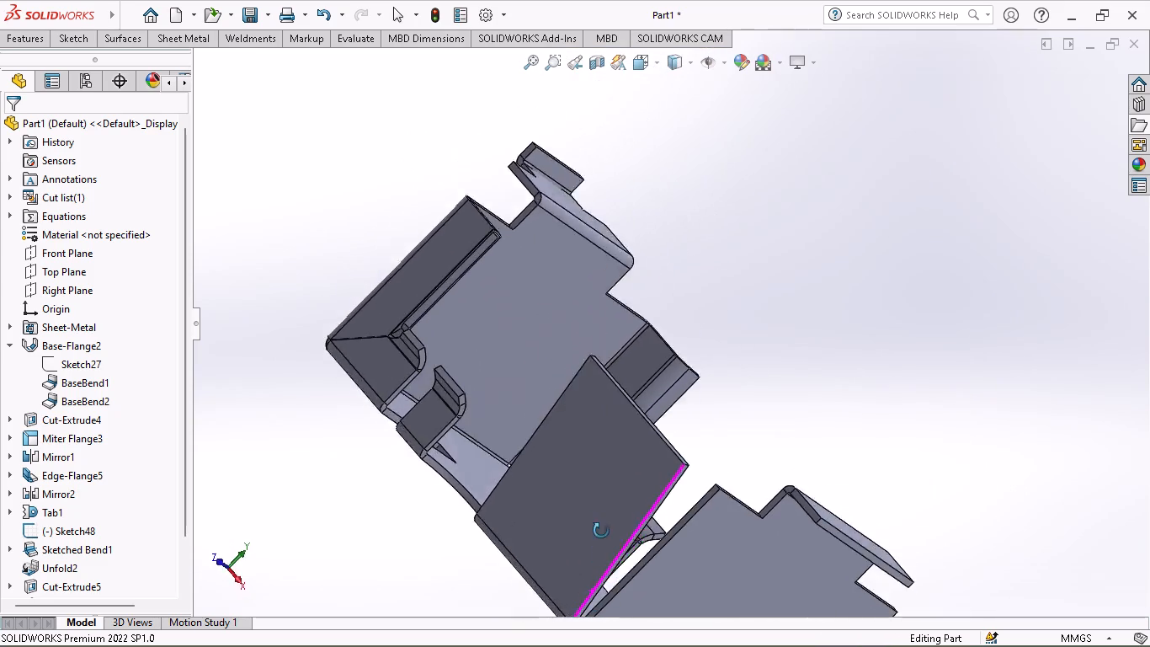
pyautogui.moveTo(601, 531); pyautogui.dragTo(544, 586, button='middle')
pyautogui.moveTo(795, 489); pyautogui.dragTo(645, 507, button='middle')
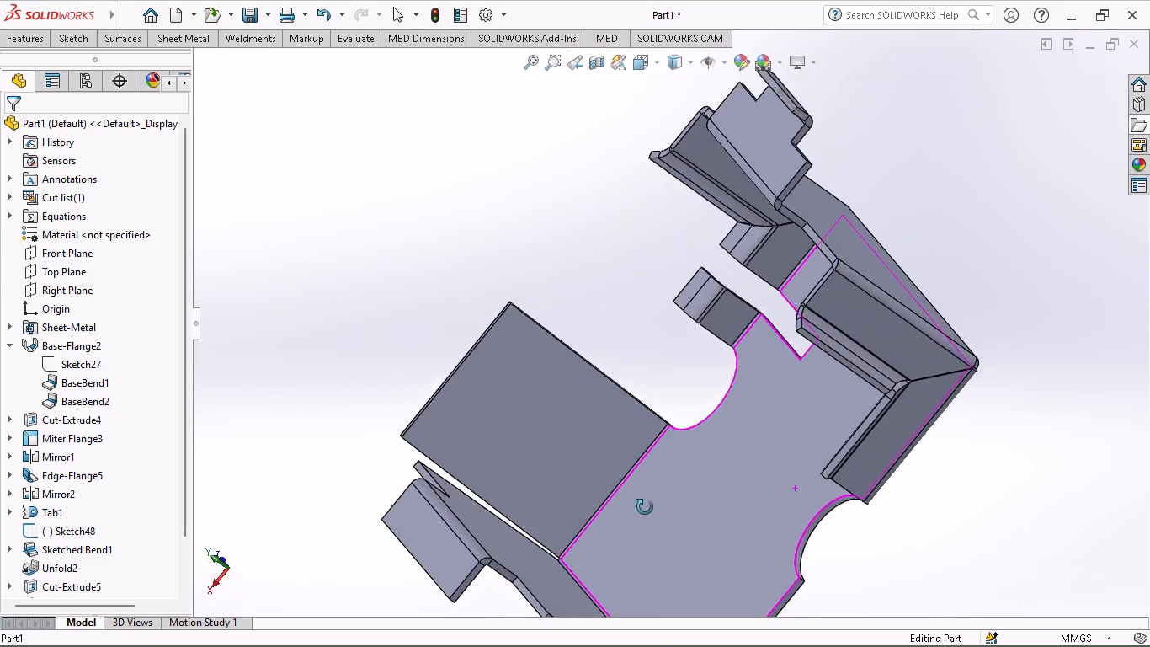
pyautogui.moveTo(645, 507); pyautogui.dragTo(857, 602, button='middle')
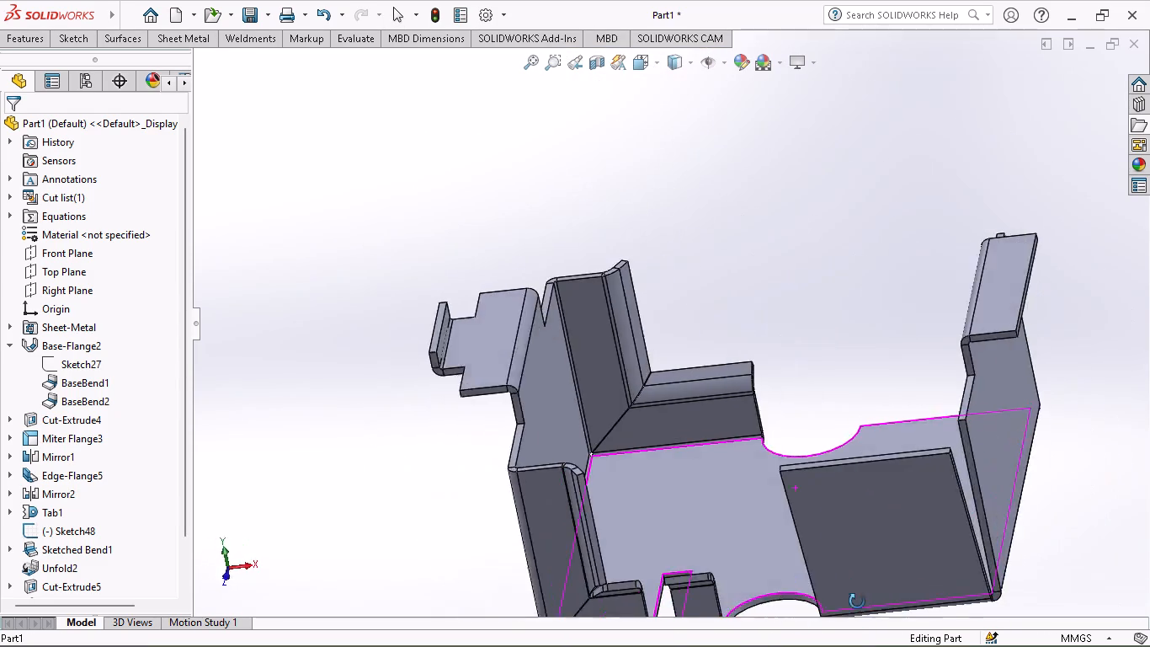
pyautogui.moveTo(857, 602); pyautogui.dragTo(847, 597, button='middle')
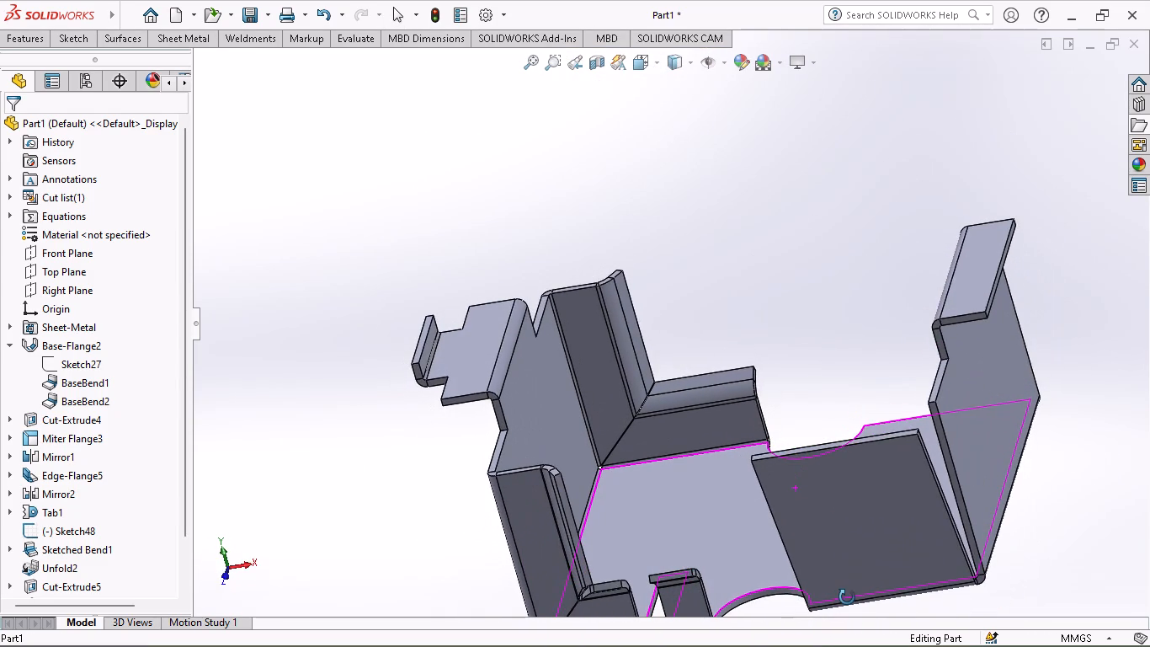
pyautogui.moveTo(847, 597); pyautogui.dragTo(807, 592, button='middle')
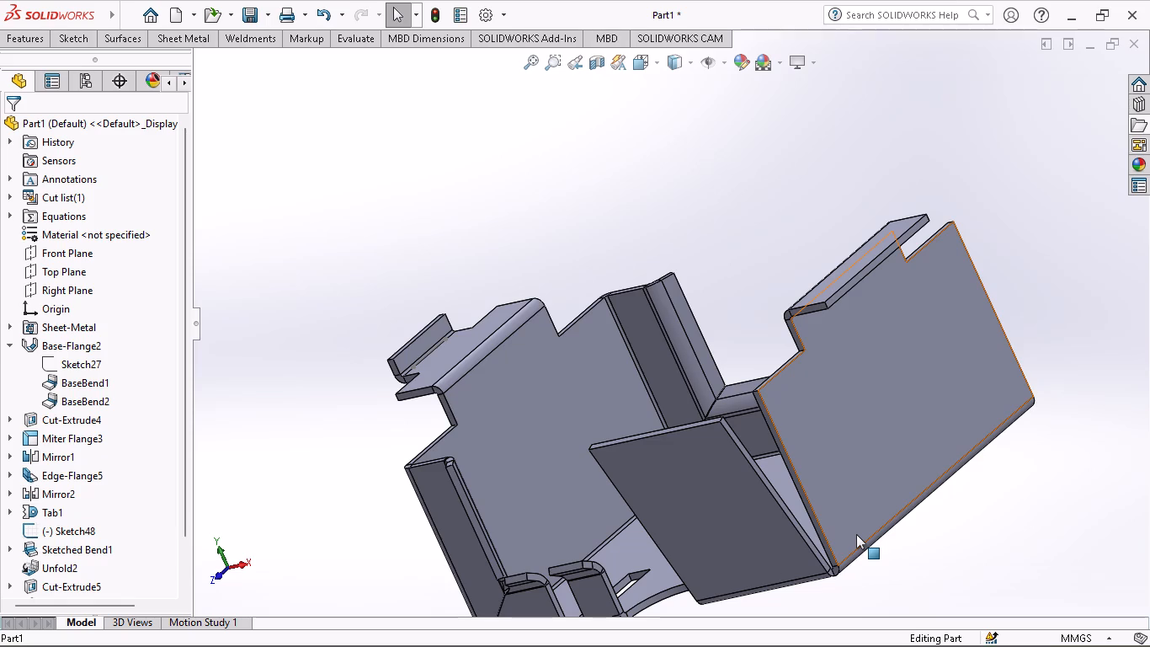
pyautogui.moveTo(856, 425); pyautogui.dragTo(962, 461, button='middle')
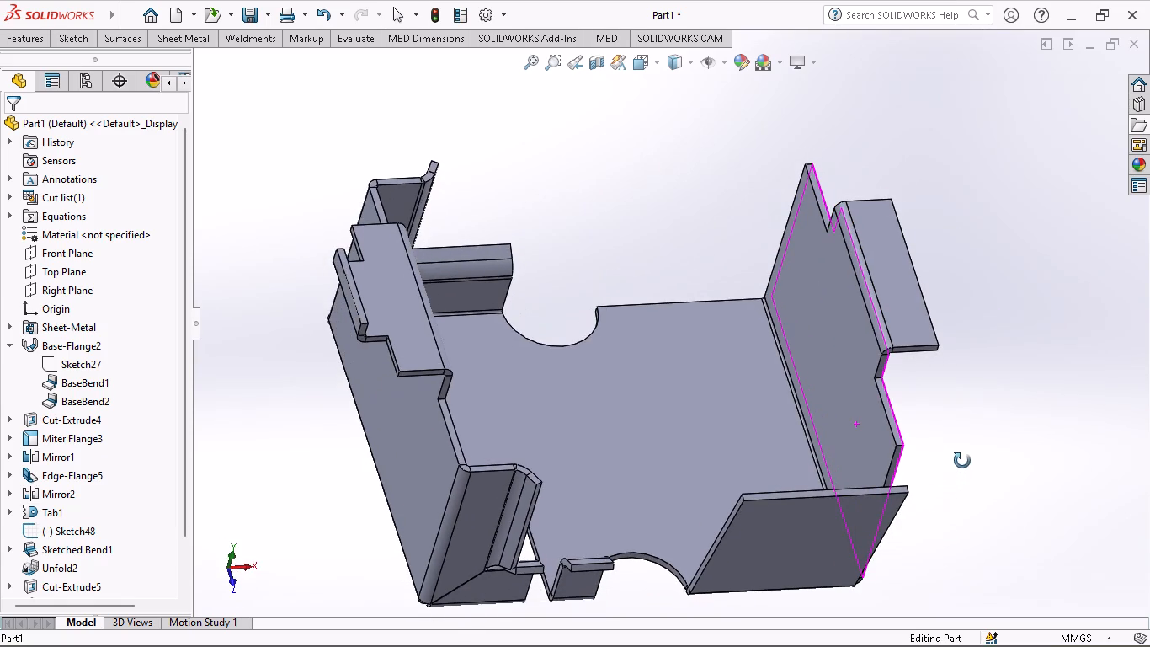
pyautogui.moveTo(962, 461); pyautogui.dragTo(934, 495, button='middle')
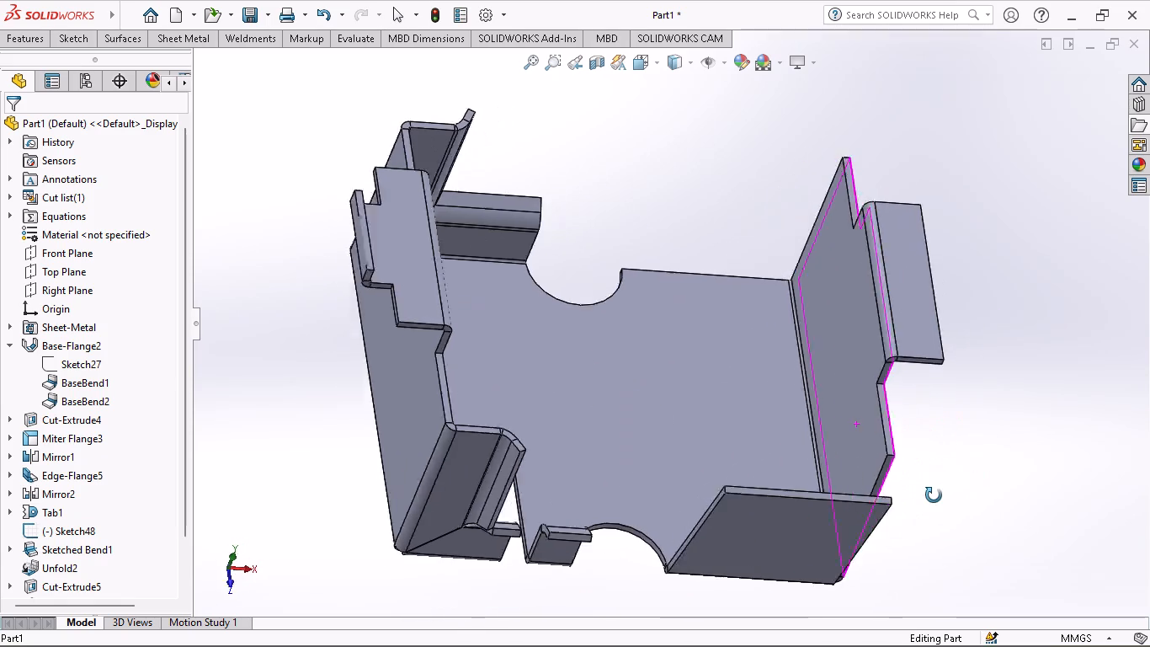
# Start a closed corner, extending the side wall's narrow end face next to the angled edge flange.
pyautogui.moveTo(934, 495); pyautogui.dragTo(961, 484, button='middle')
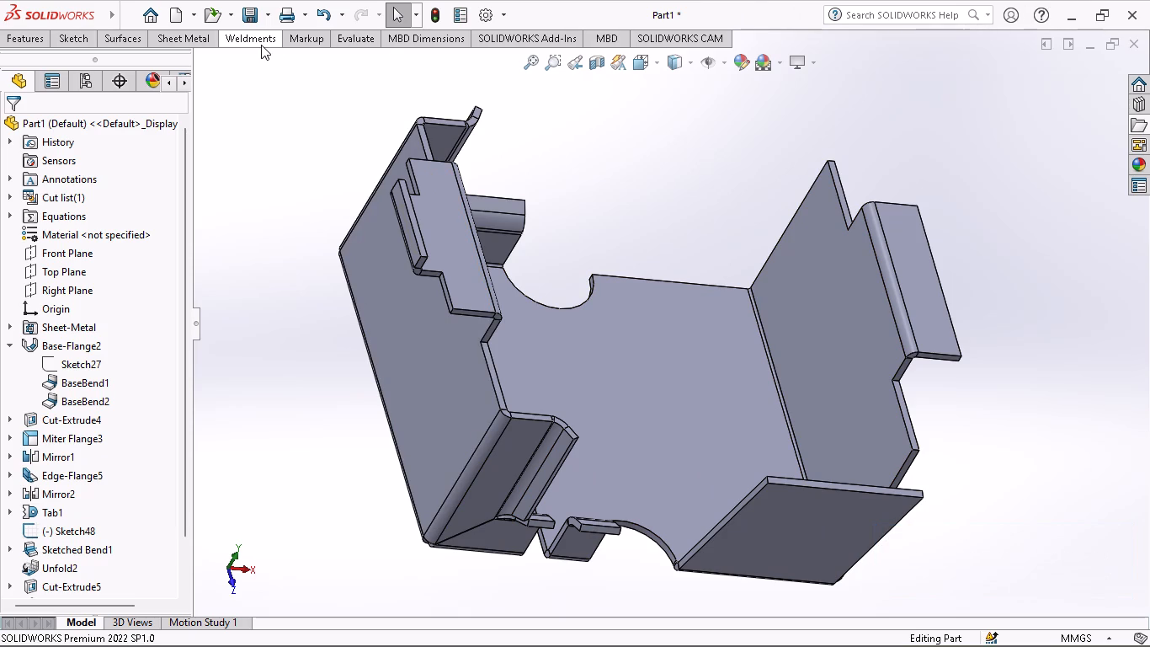
pyautogui.click(185, 9)
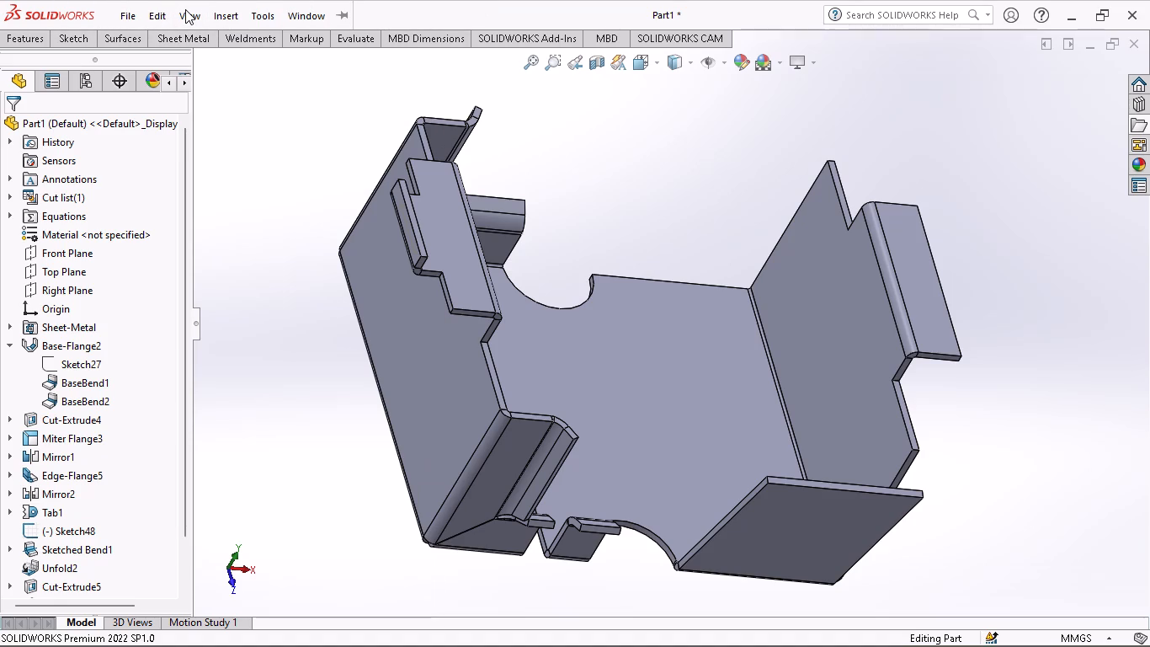
pyautogui.click(215, 9)
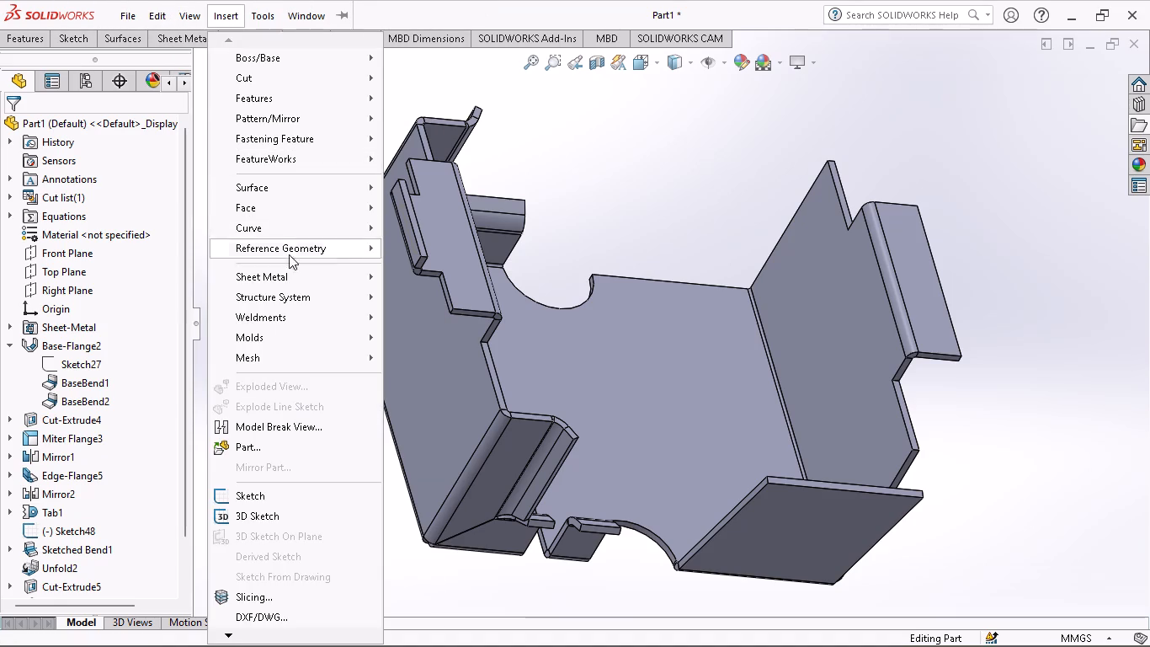
pyautogui.click(293, 281)
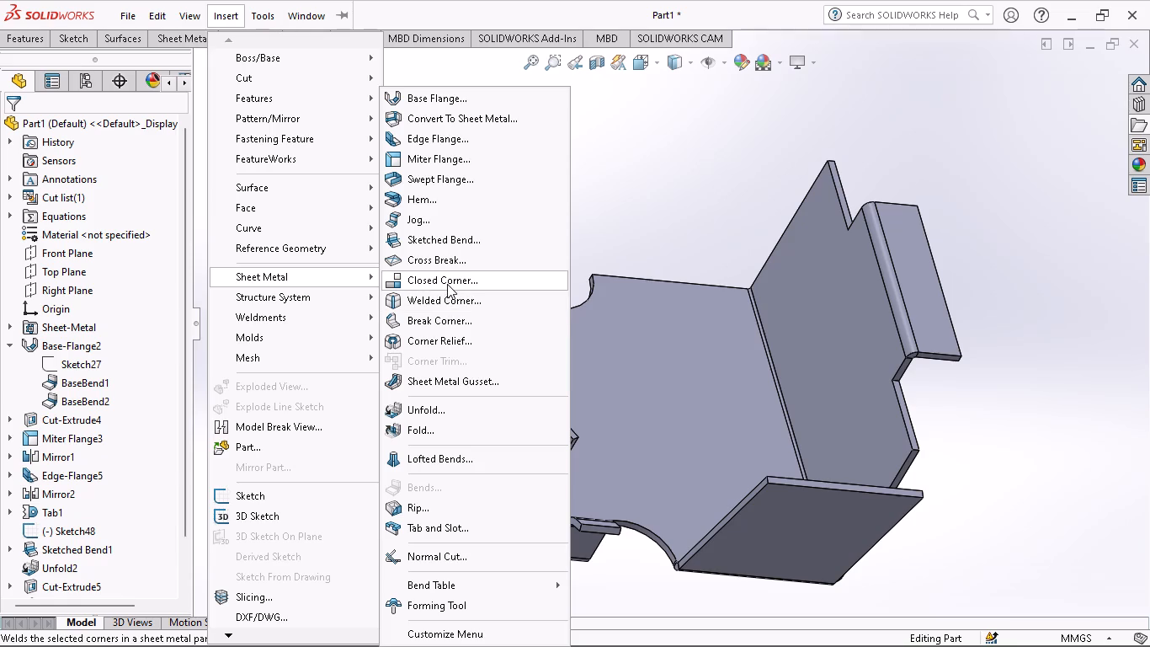
pyautogui.click(447, 284)
pyautogui.moveTo(796, 473); pyautogui.dragTo(785, 473, button='middle')
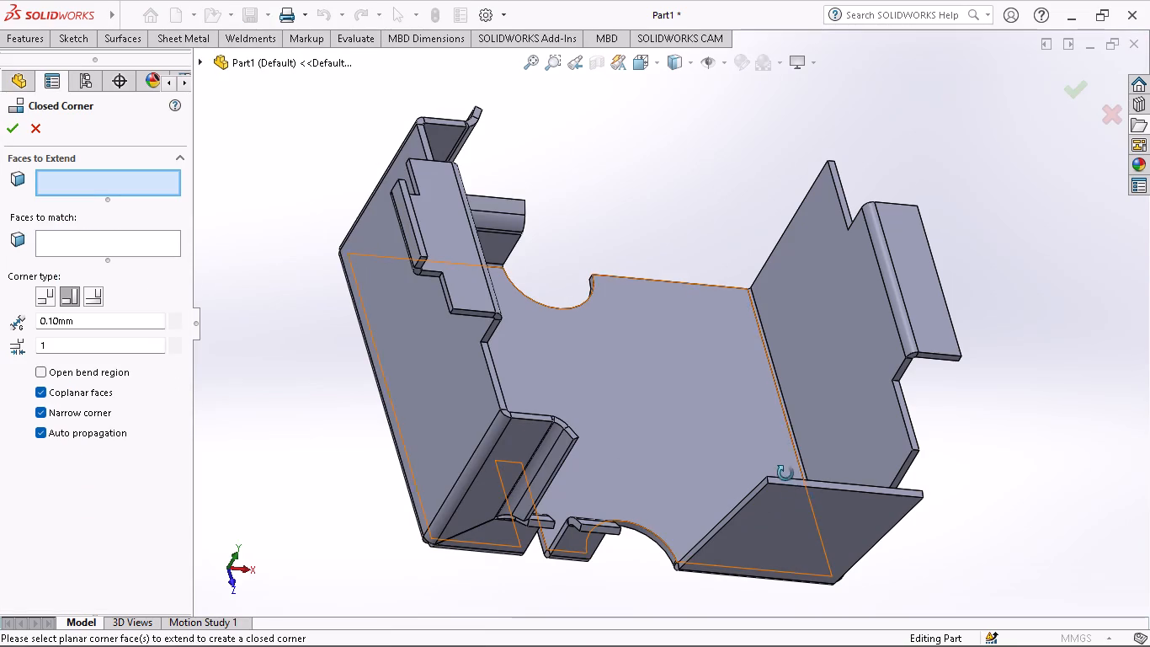
pyautogui.moveTo(785, 473); pyautogui.dragTo(711, 451, button='middle')
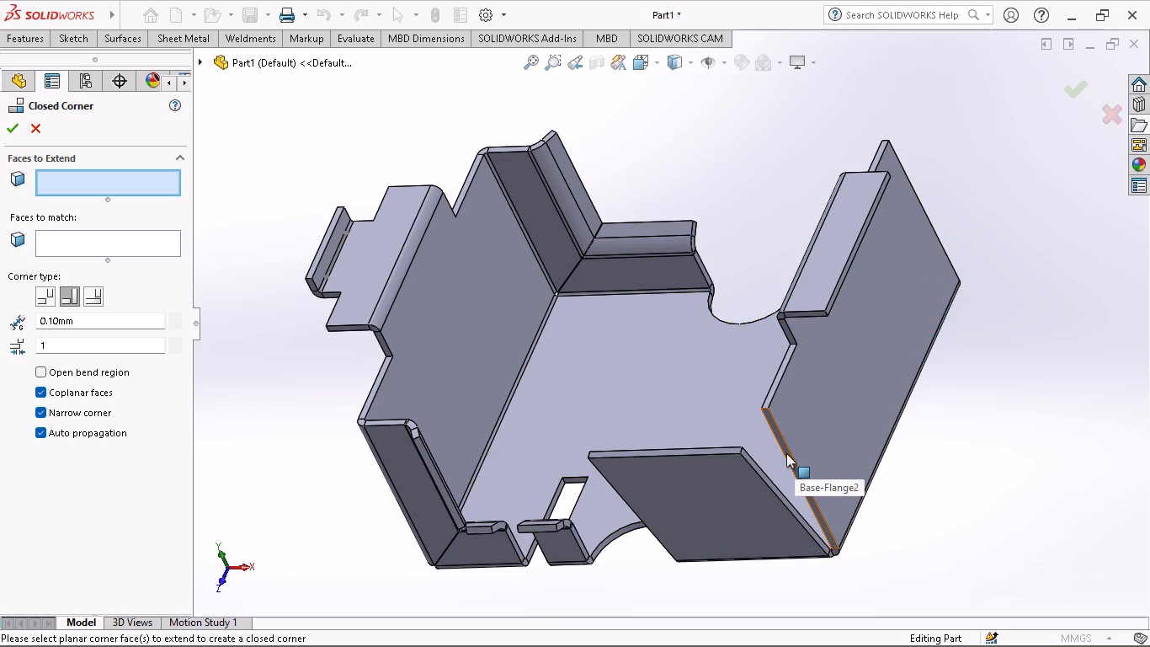
pyautogui.click(786, 453)
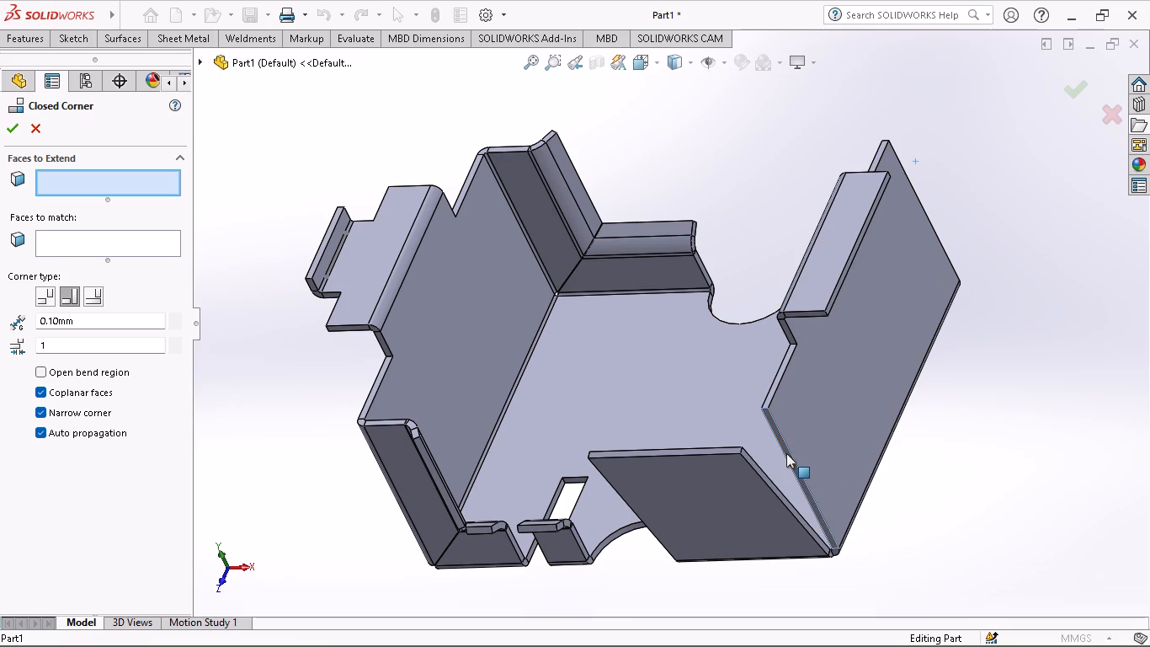
pyautogui.moveTo(848, 436); pyautogui.dragTo(759, 489, button='middle')
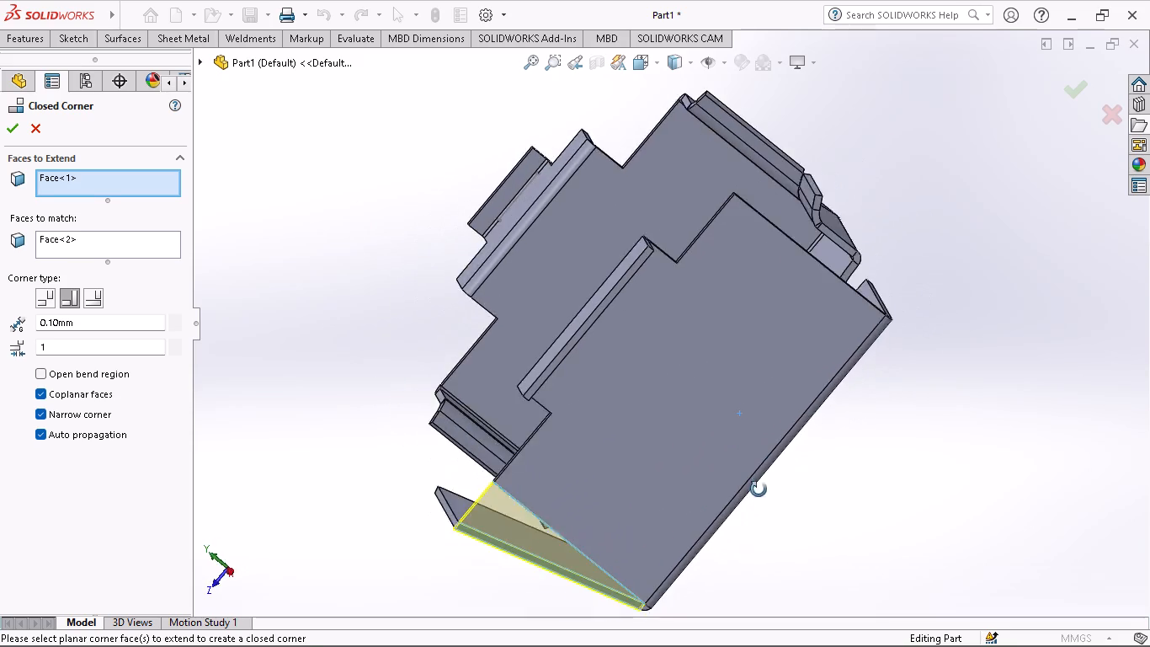
pyautogui.moveTo(759, 489); pyautogui.dragTo(776, 493, button='middle')
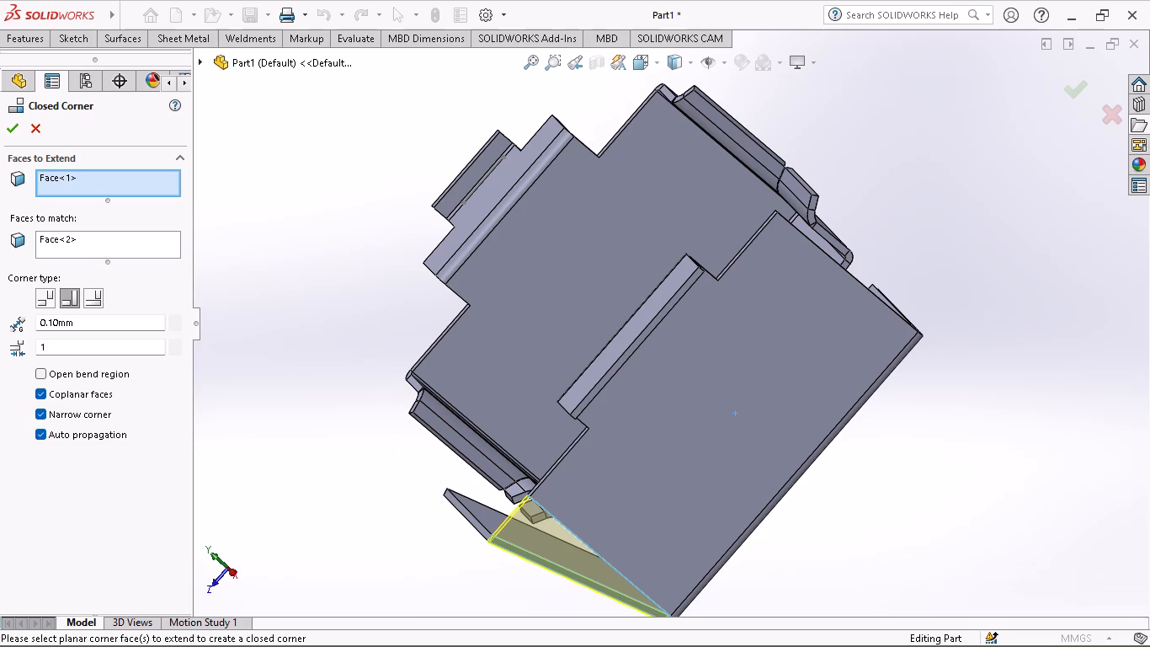
# Set the corner type to Butt and create the closed corner.
pyautogui.moveTo(83, 318); pyautogui.dragTo(35, 318)
pyautogui.moveTo(35, 318); pyautogui.dragTo(0, 296)
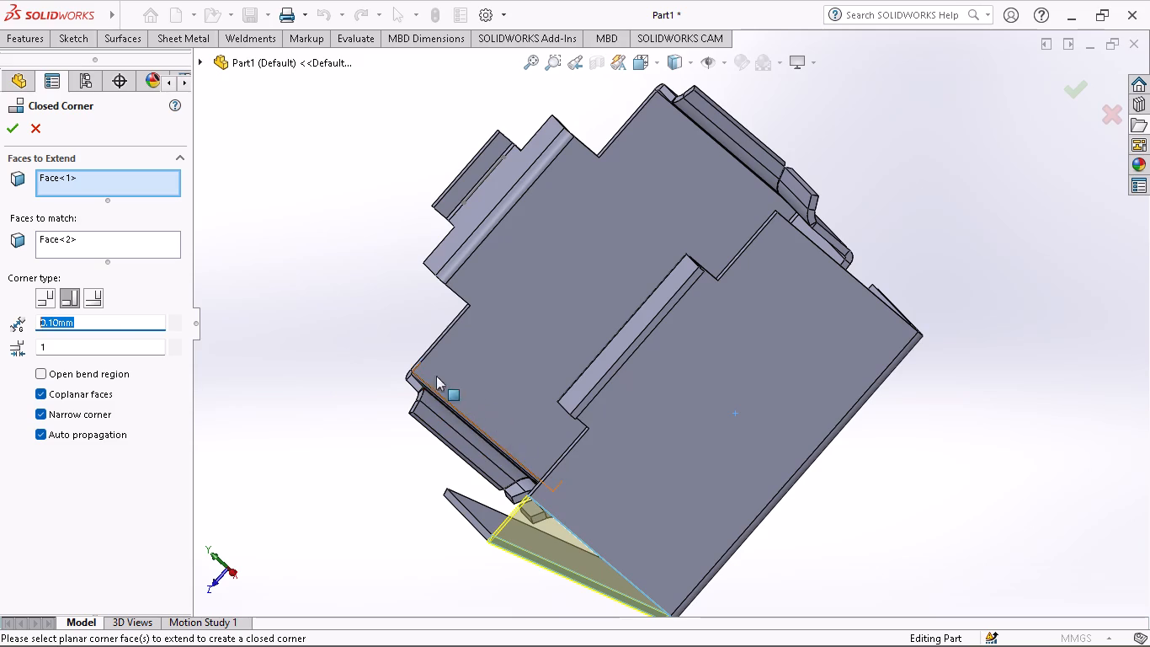
pyautogui.click(338, 401)
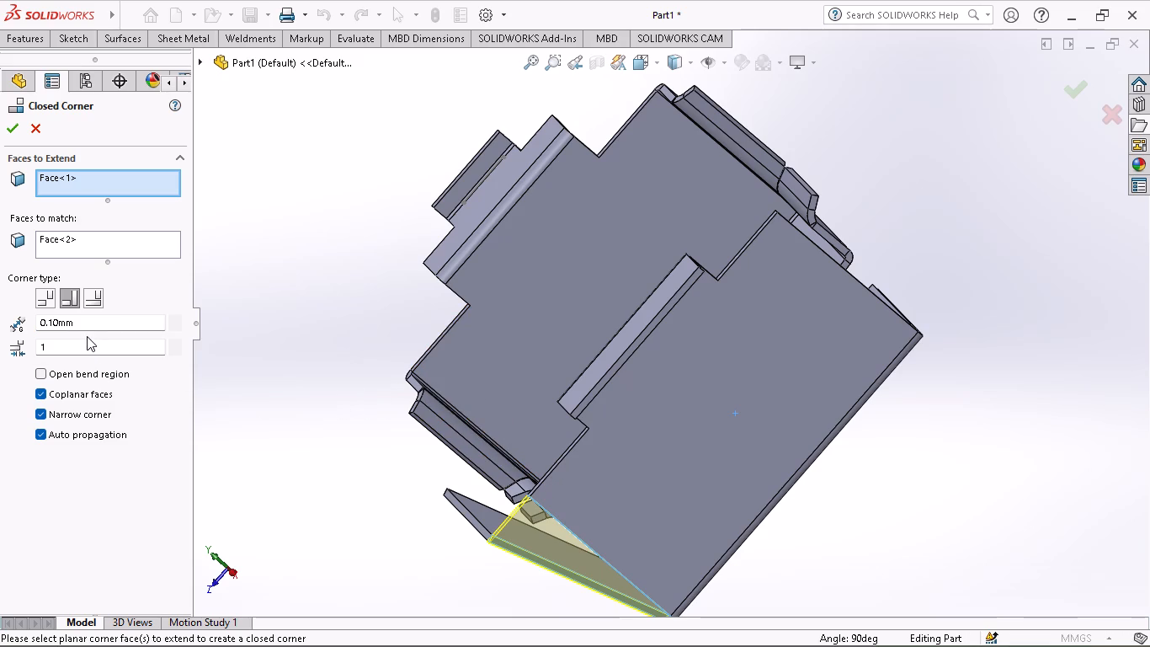
pyautogui.click(36, 301)
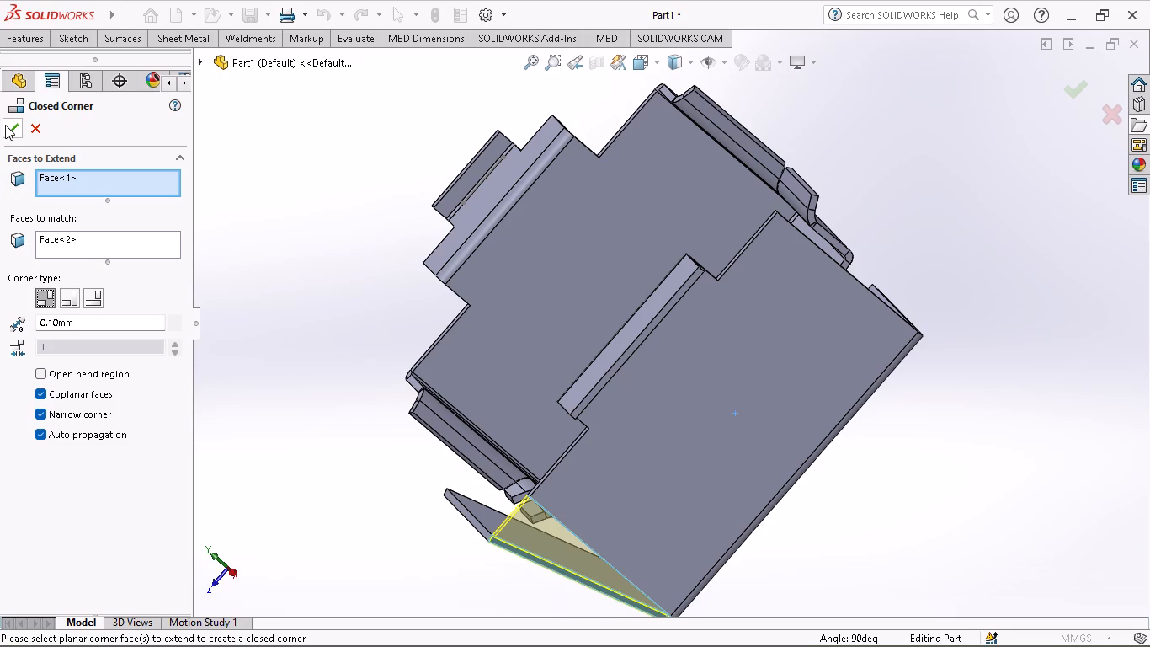
pyautogui.click(5, 125)
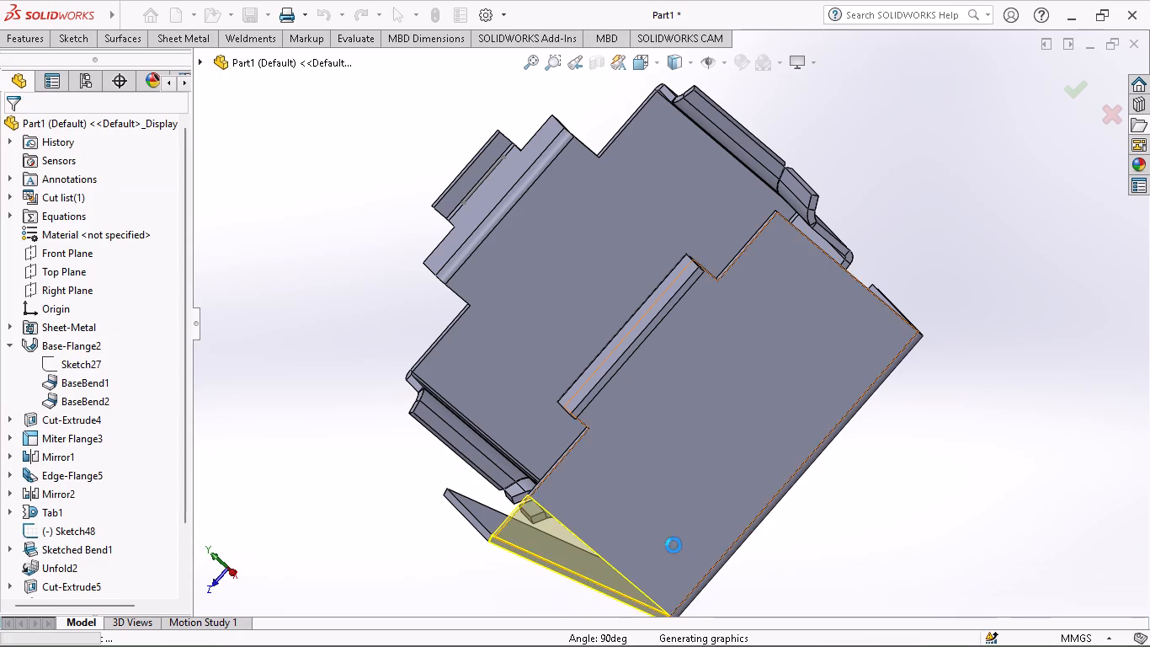
# Examine the closed corner between the angled edge flange and the side wall from several directions and up close.
pyautogui.moveTo(740, 543); pyautogui.dragTo(779, 446, button='middle')
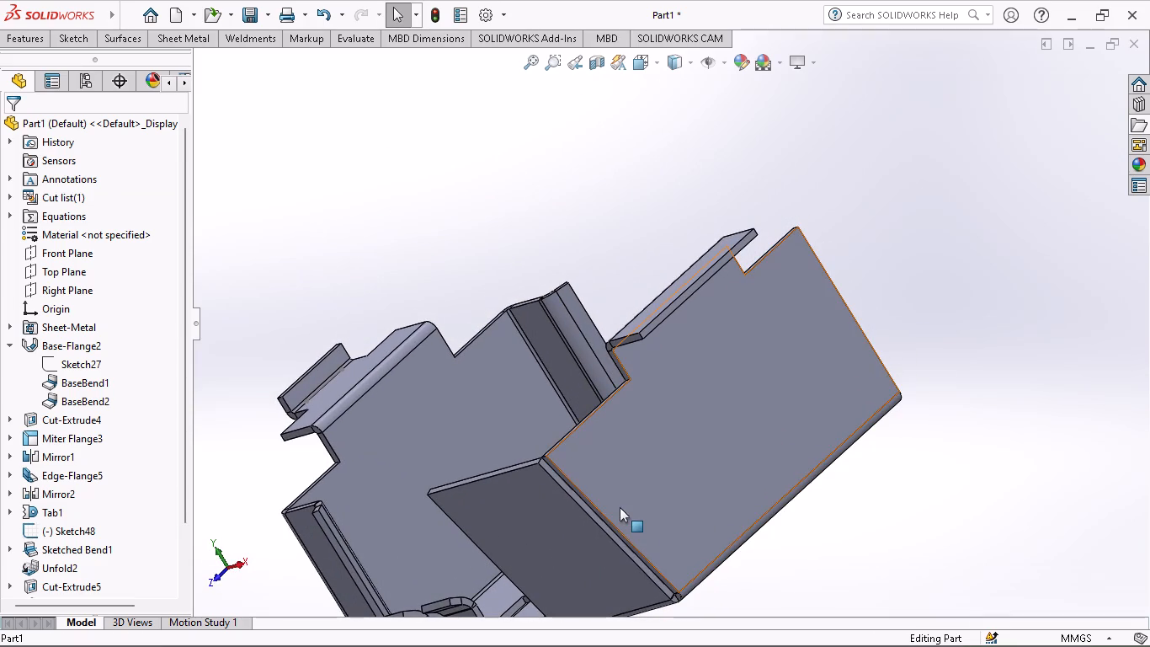
pyautogui.moveTo(430, 444); pyautogui.dragTo(500, 347, button='middle')
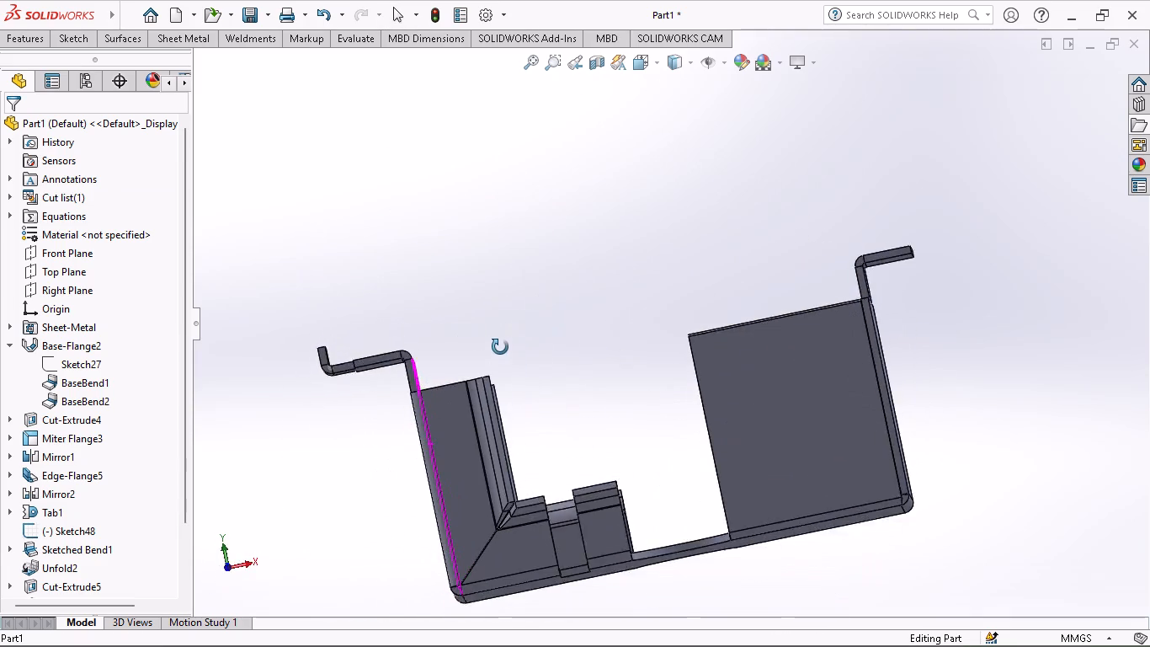
pyautogui.moveTo(500, 347); pyautogui.dragTo(434, 419, button='middle')
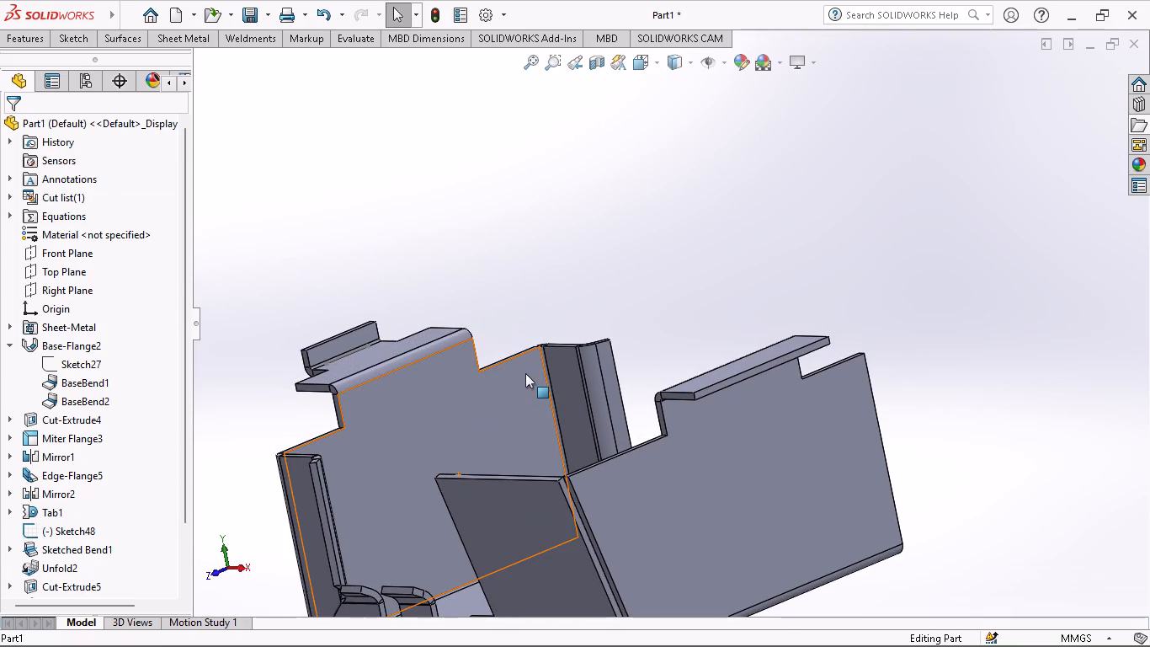
pyautogui.keyDown('ctrl'); pyautogui.scroll(2, 525, 373); pyautogui.keyUp('ctrl')
pyautogui.moveTo(574, 382); pyautogui.dragTo(567, 447, button='middle')
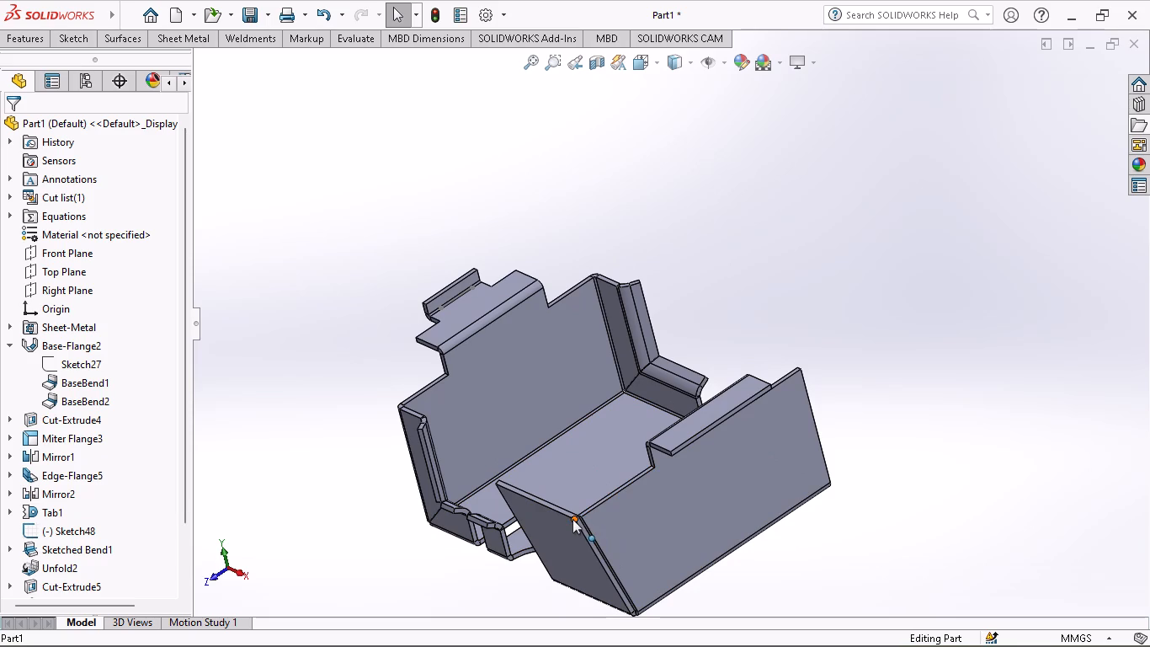
pyautogui.moveTo(572, 518); pyautogui.dragTo(580, 510, button='middle')
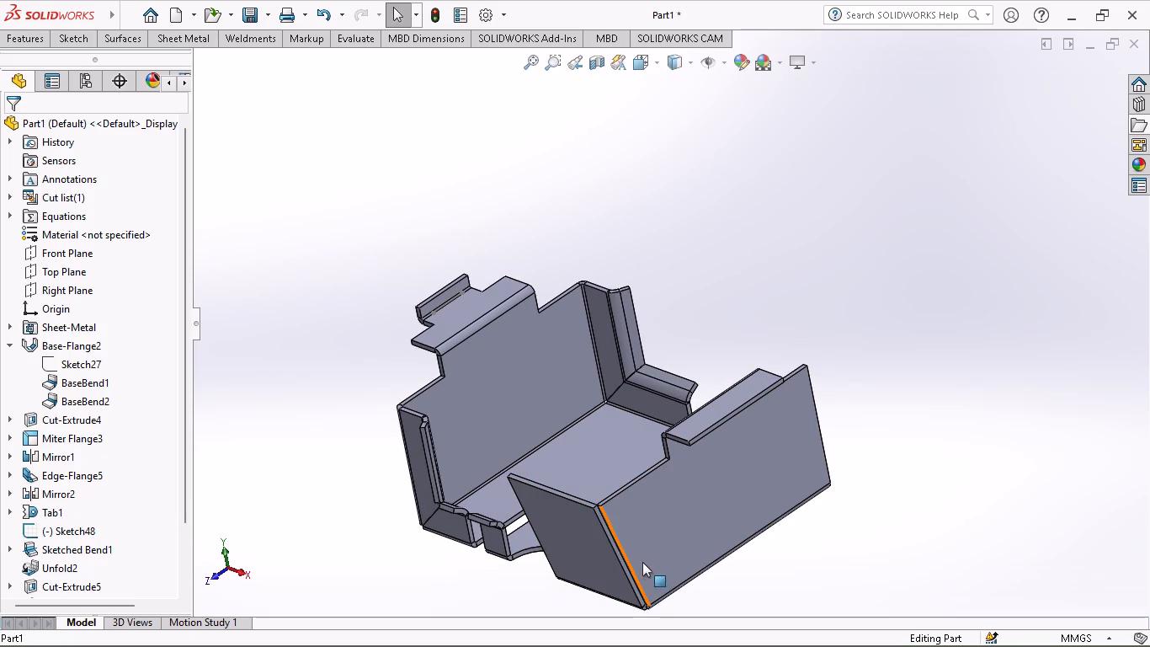
pyautogui.keyDown('ctrl'); pyautogui.scroll(3, 642, 562); pyautogui.keyUp('ctrl')
pyautogui.keyDown('ctrl'); pyautogui.scroll(-4, 658, 449); pyautogui.keyUp('ctrl')
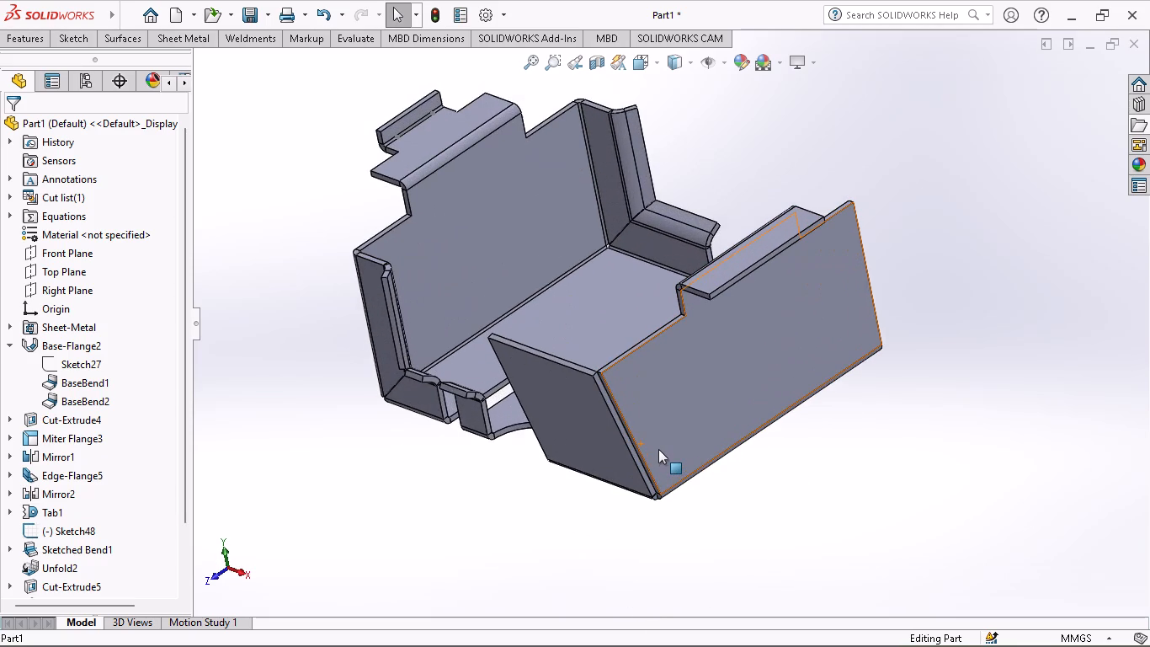
pyautogui.keyDown('ctrl'); pyautogui.scroll(-4, 658, 449); pyautogui.keyUp('ctrl')
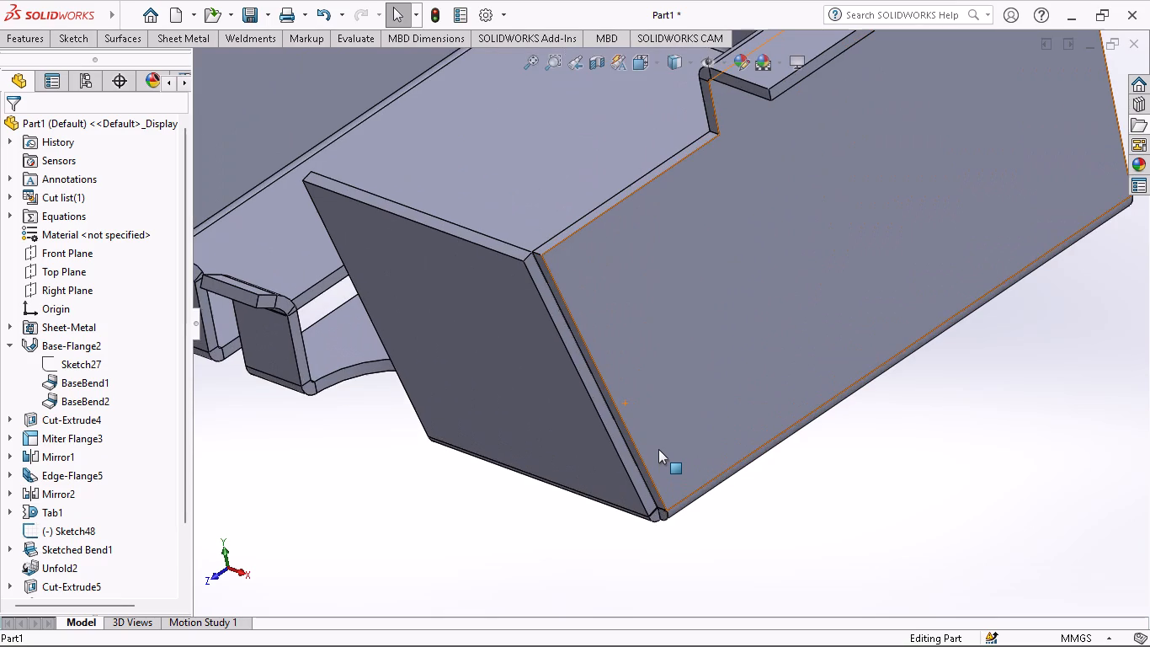
pyautogui.moveTo(658, 449); pyautogui.dragTo(668, 414, button='middle')
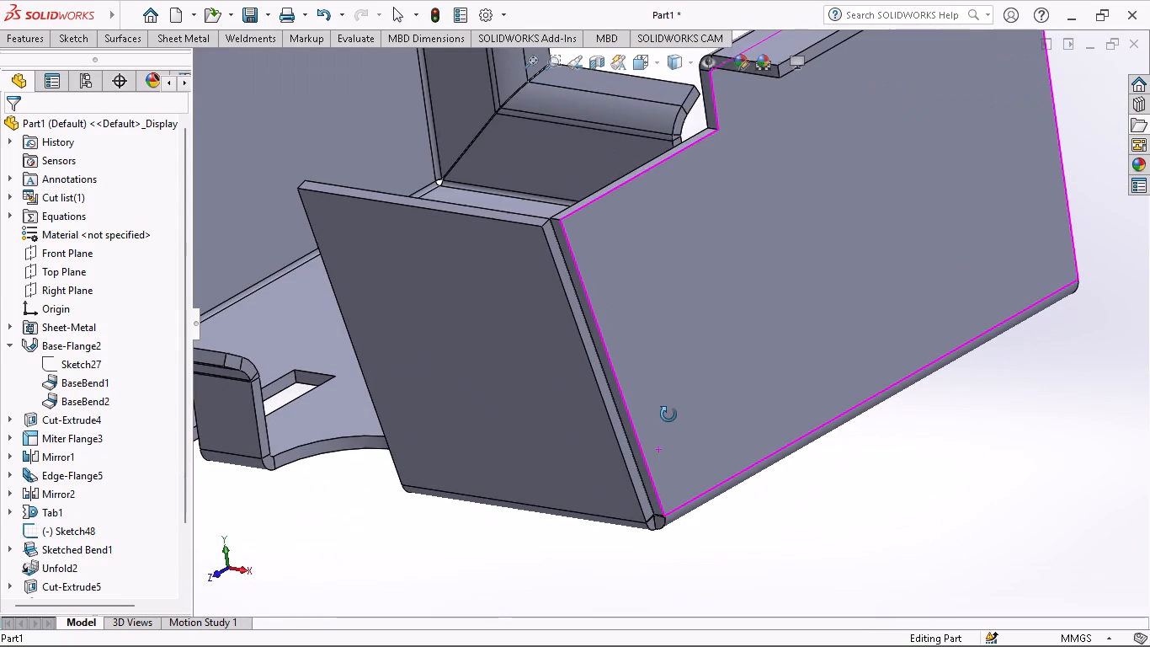
pyautogui.moveTo(668, 414); pyautogui.dragTo(668, 414, button='middle')
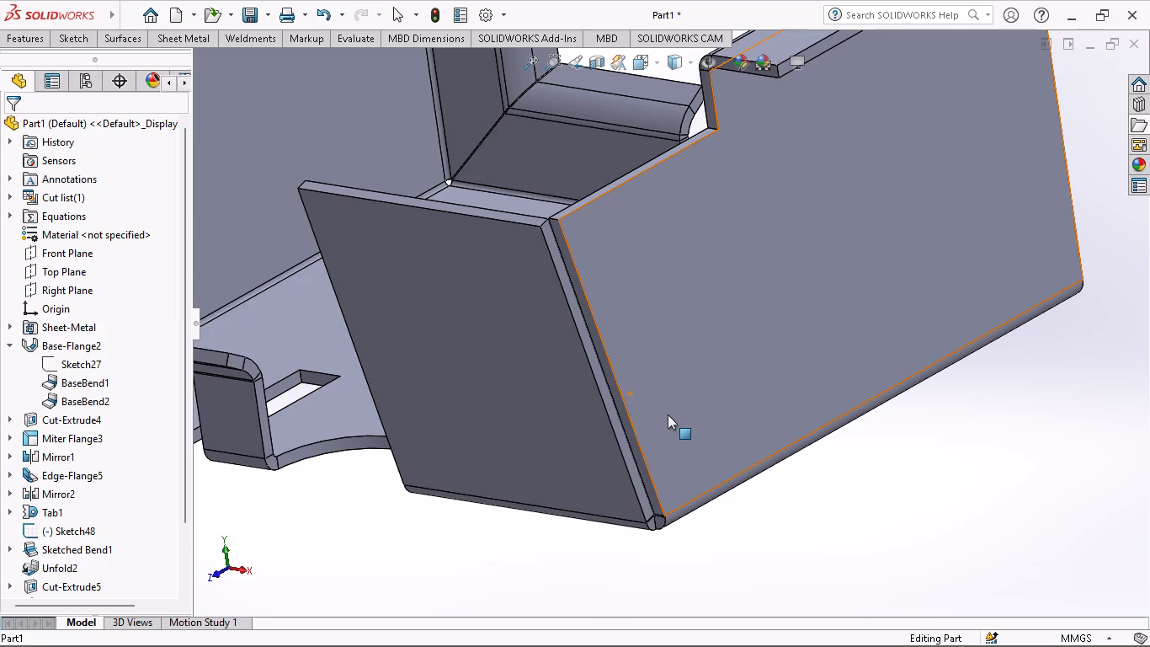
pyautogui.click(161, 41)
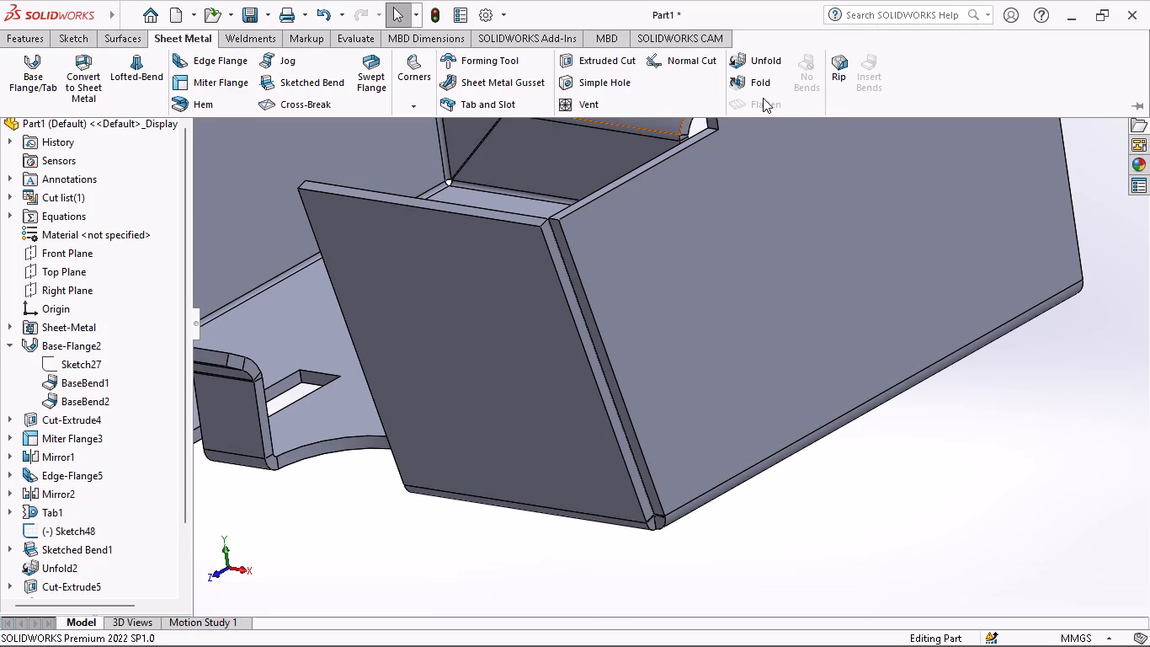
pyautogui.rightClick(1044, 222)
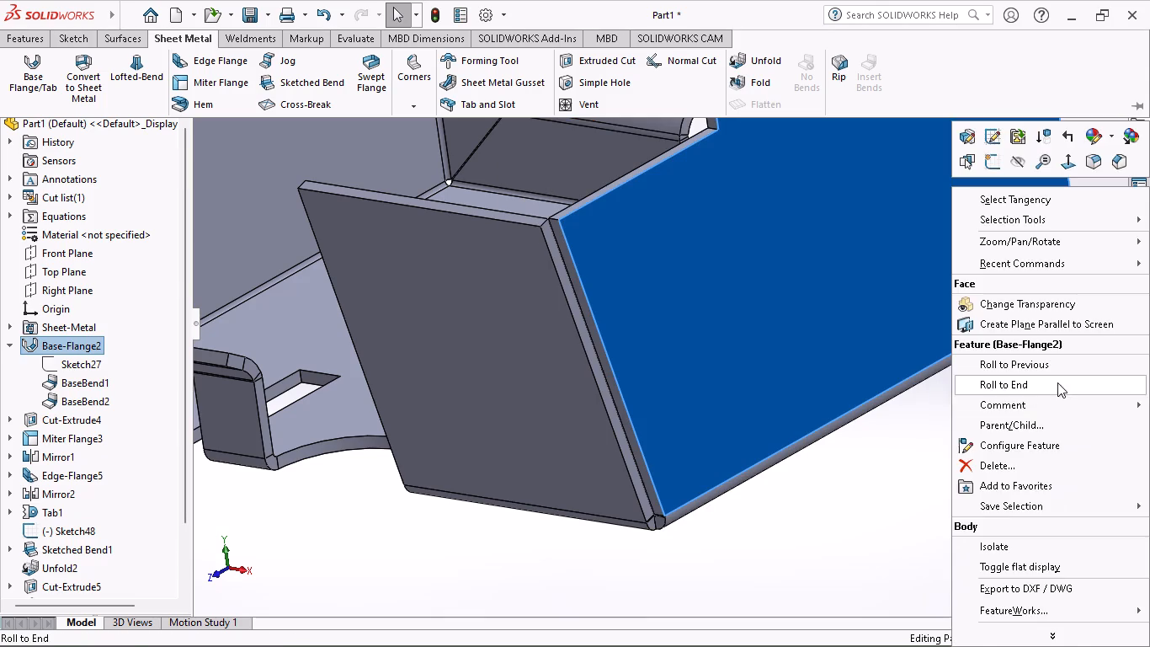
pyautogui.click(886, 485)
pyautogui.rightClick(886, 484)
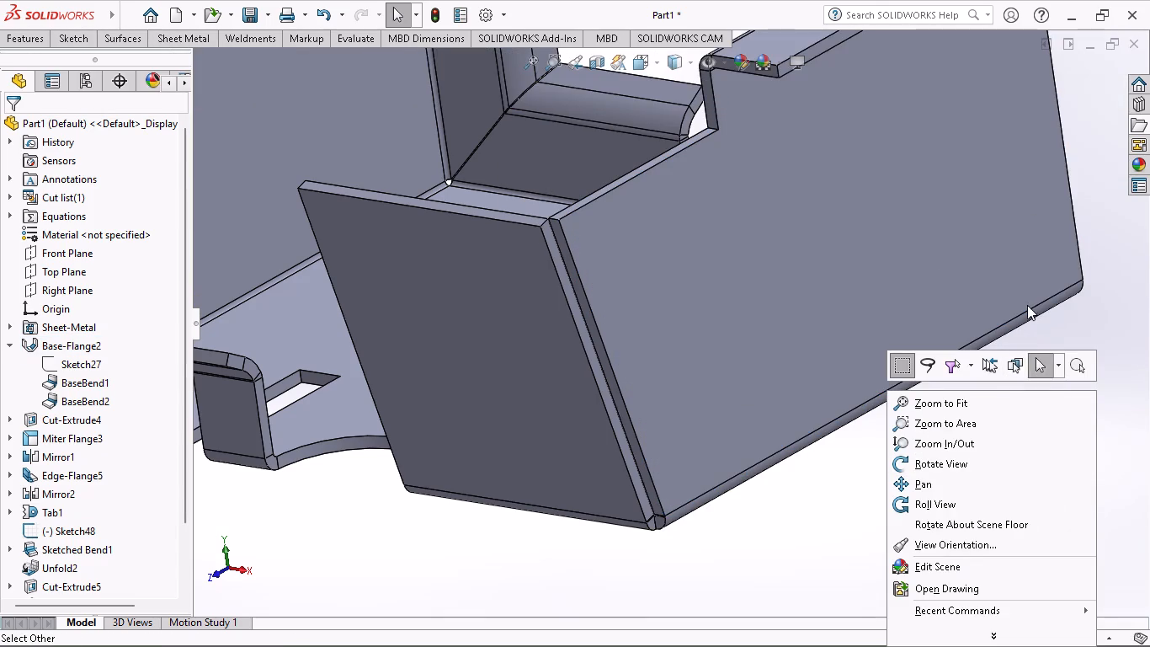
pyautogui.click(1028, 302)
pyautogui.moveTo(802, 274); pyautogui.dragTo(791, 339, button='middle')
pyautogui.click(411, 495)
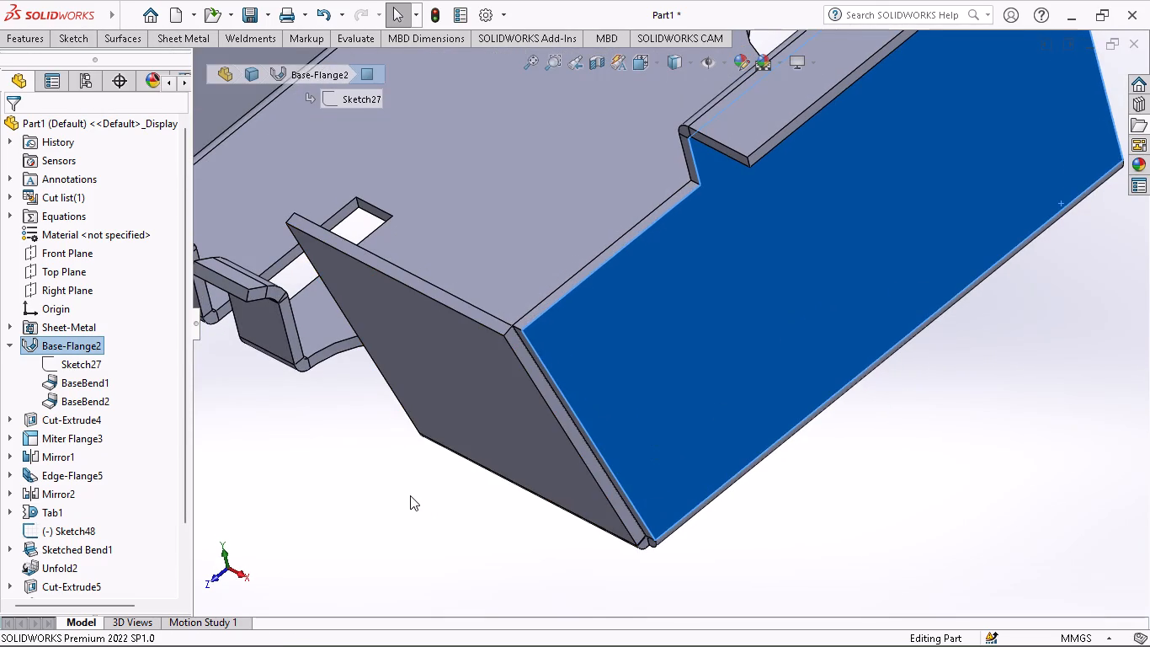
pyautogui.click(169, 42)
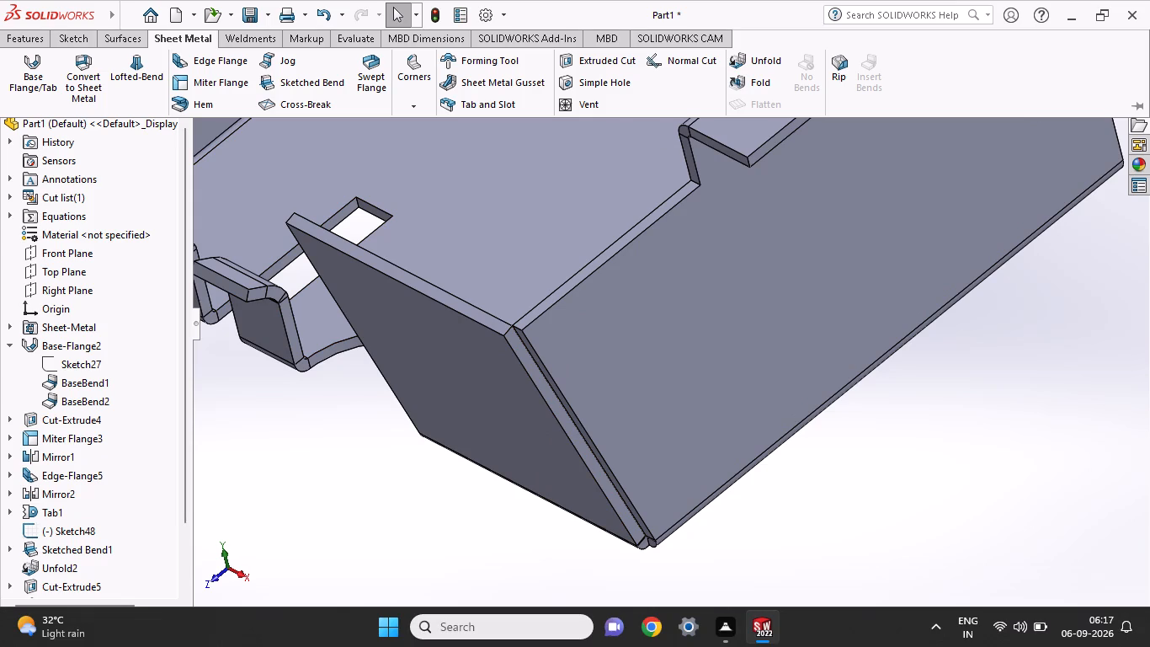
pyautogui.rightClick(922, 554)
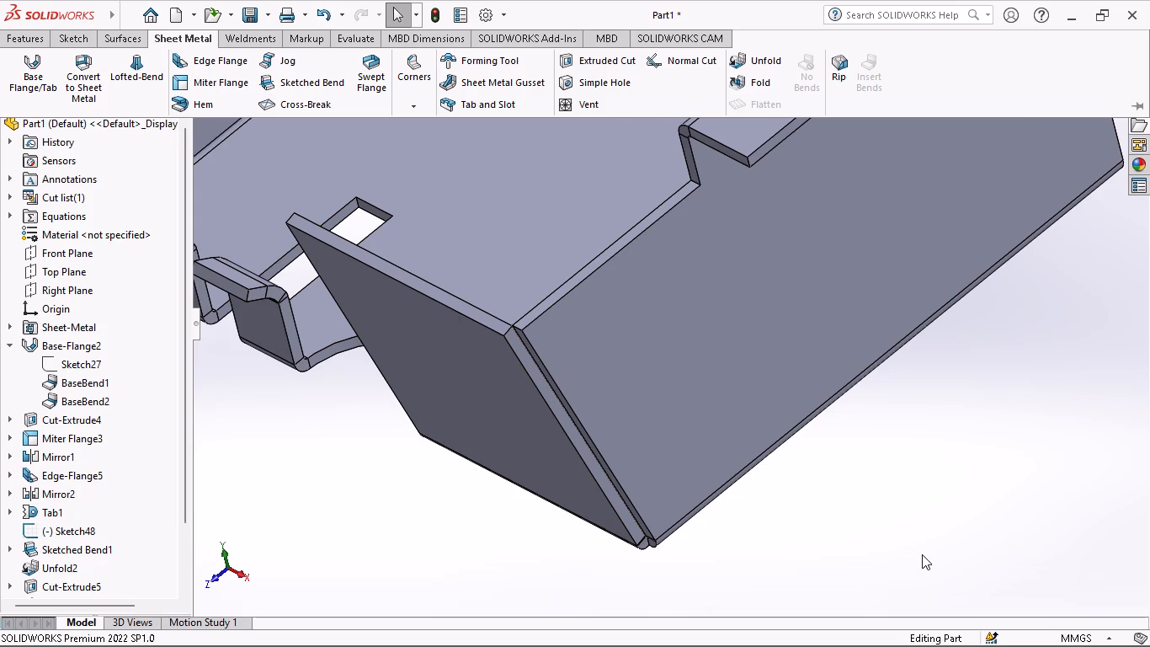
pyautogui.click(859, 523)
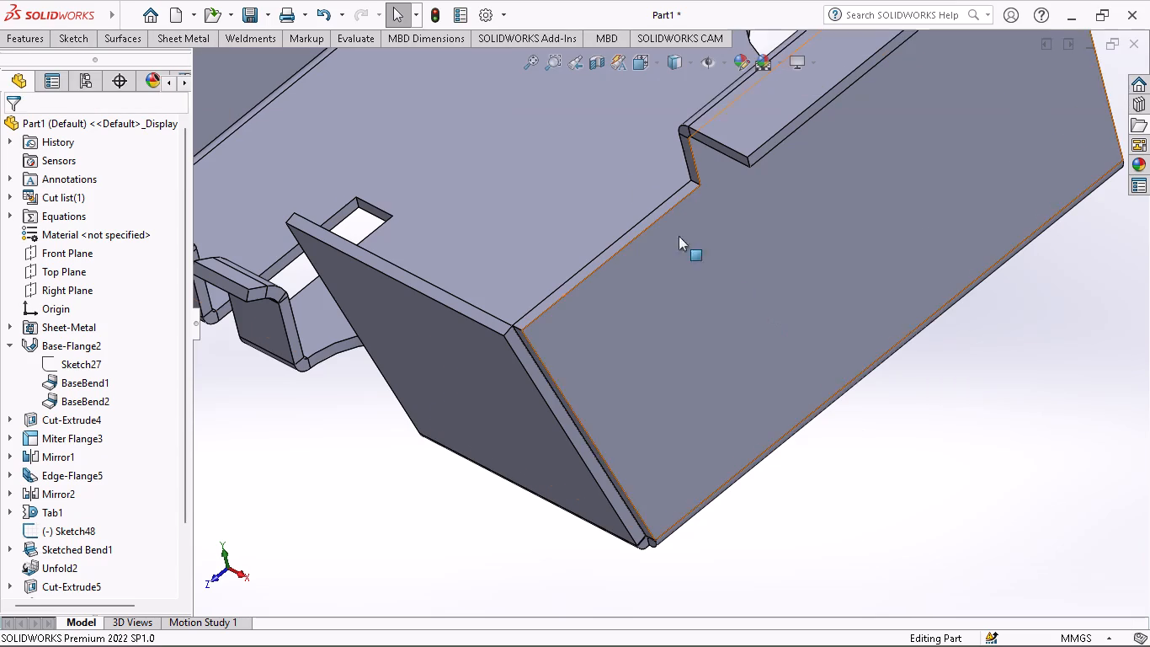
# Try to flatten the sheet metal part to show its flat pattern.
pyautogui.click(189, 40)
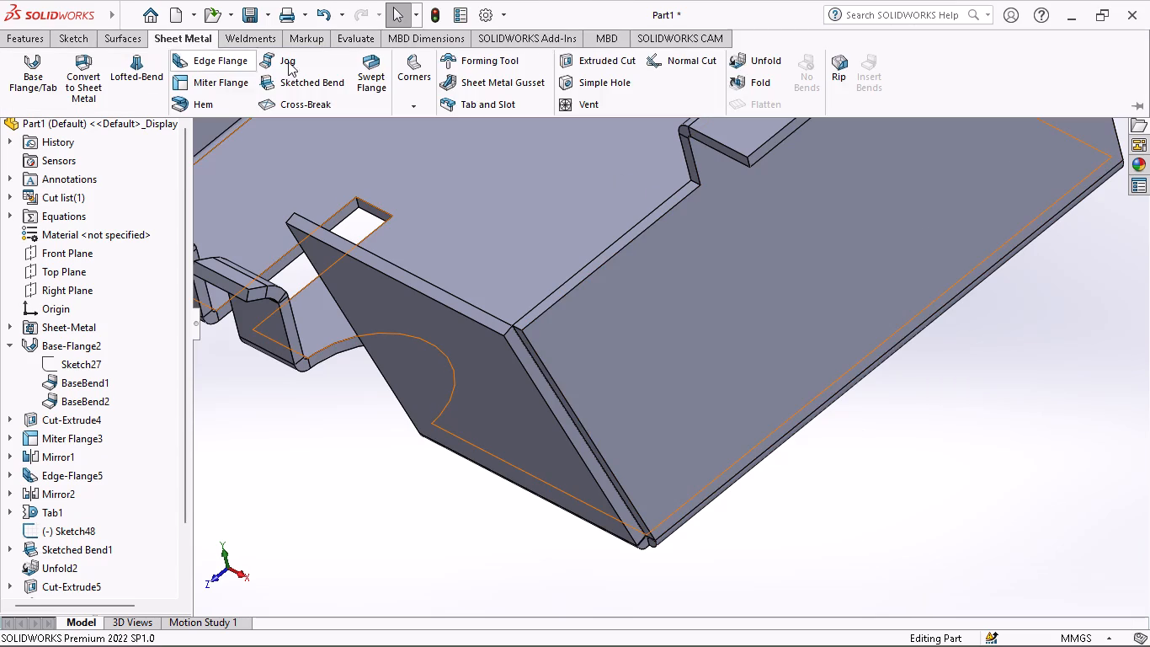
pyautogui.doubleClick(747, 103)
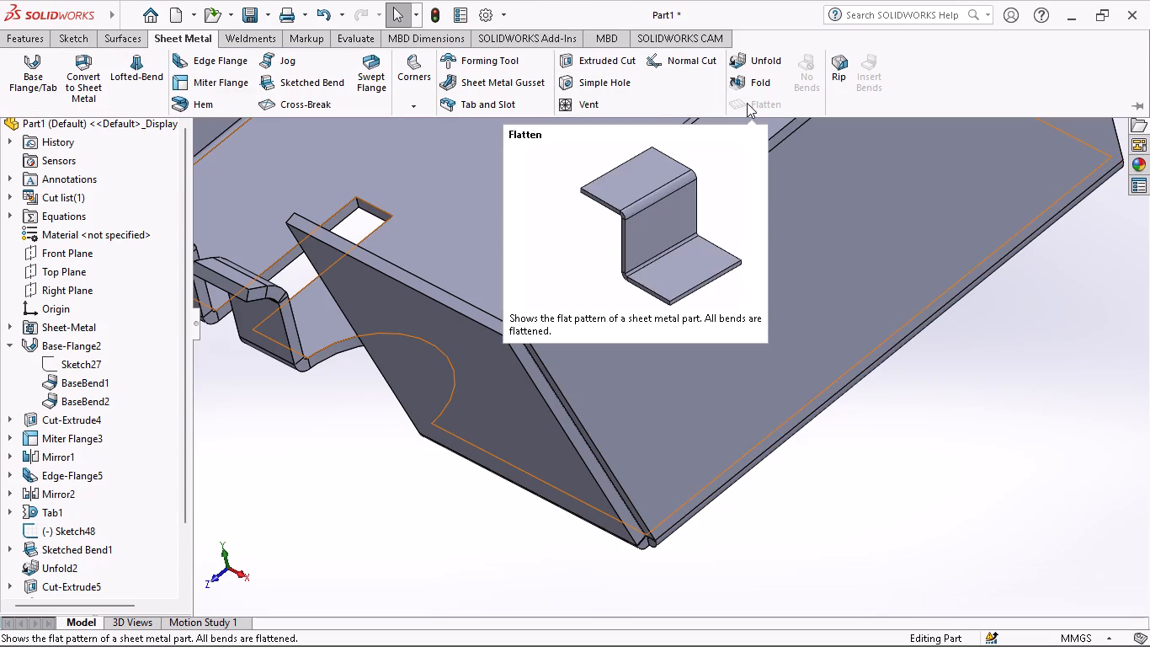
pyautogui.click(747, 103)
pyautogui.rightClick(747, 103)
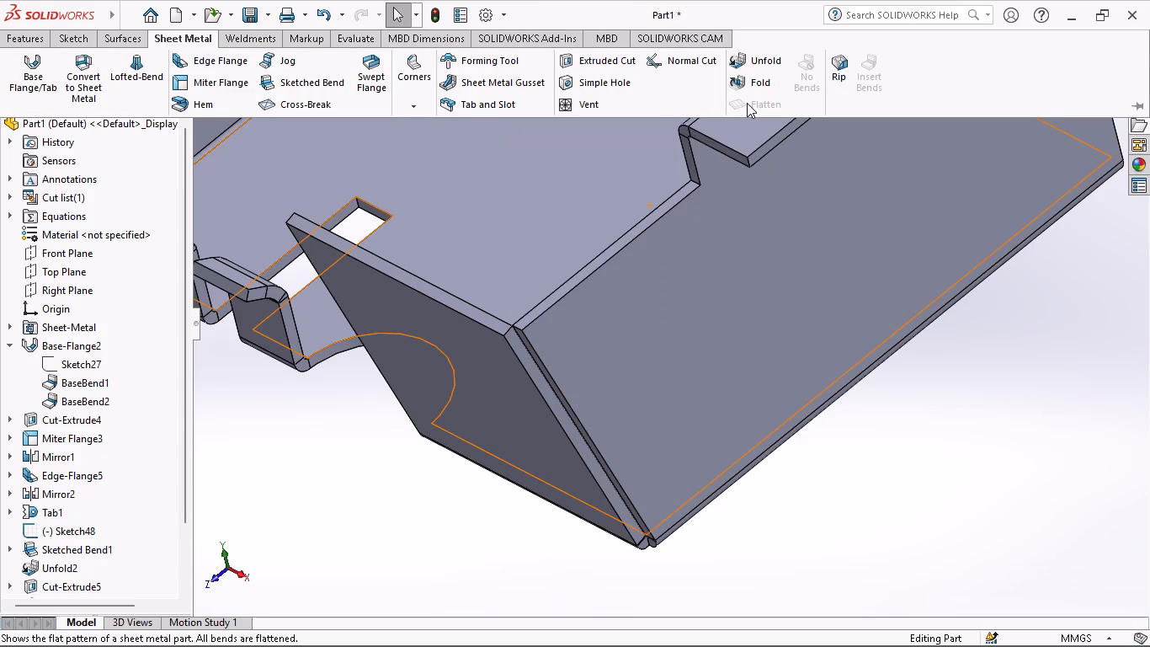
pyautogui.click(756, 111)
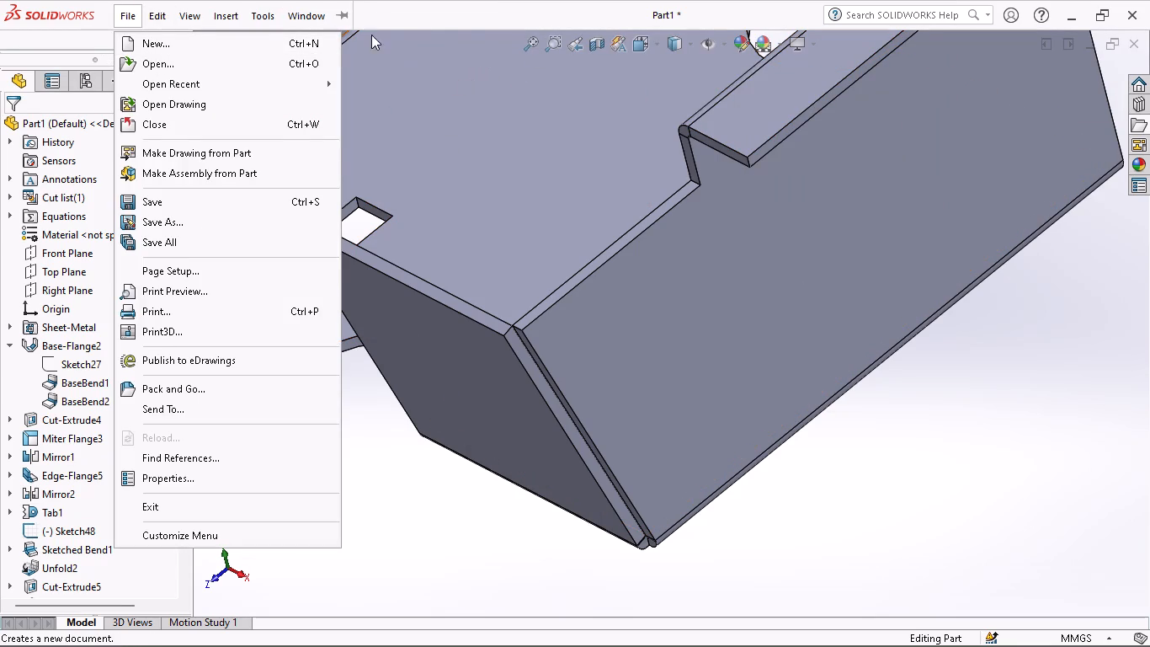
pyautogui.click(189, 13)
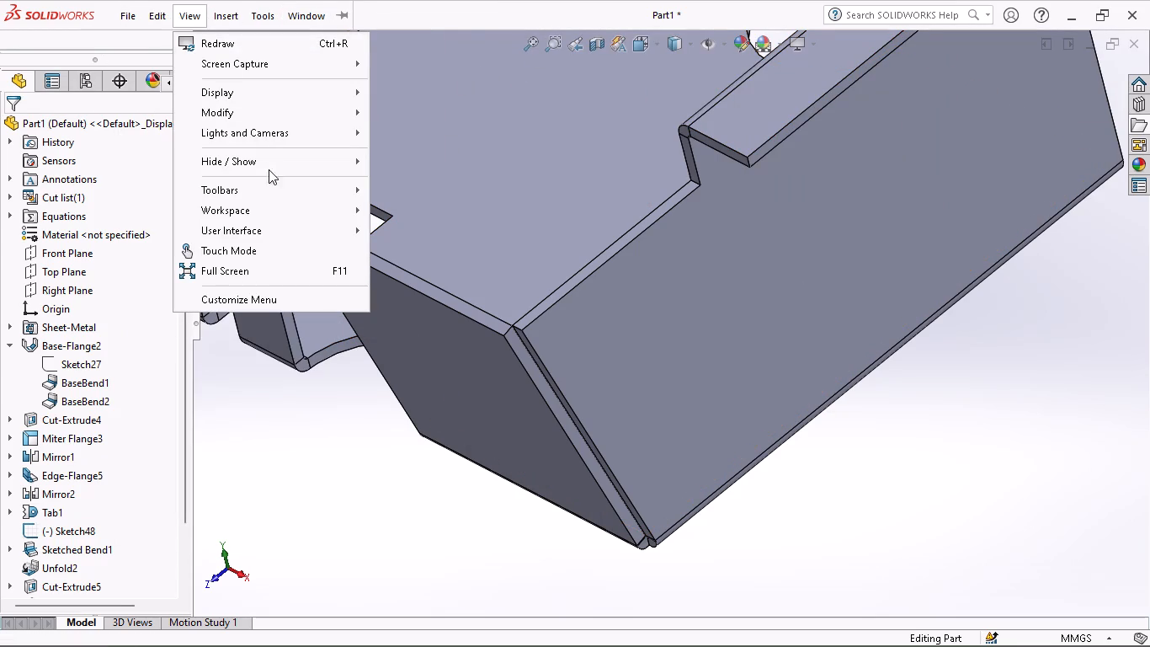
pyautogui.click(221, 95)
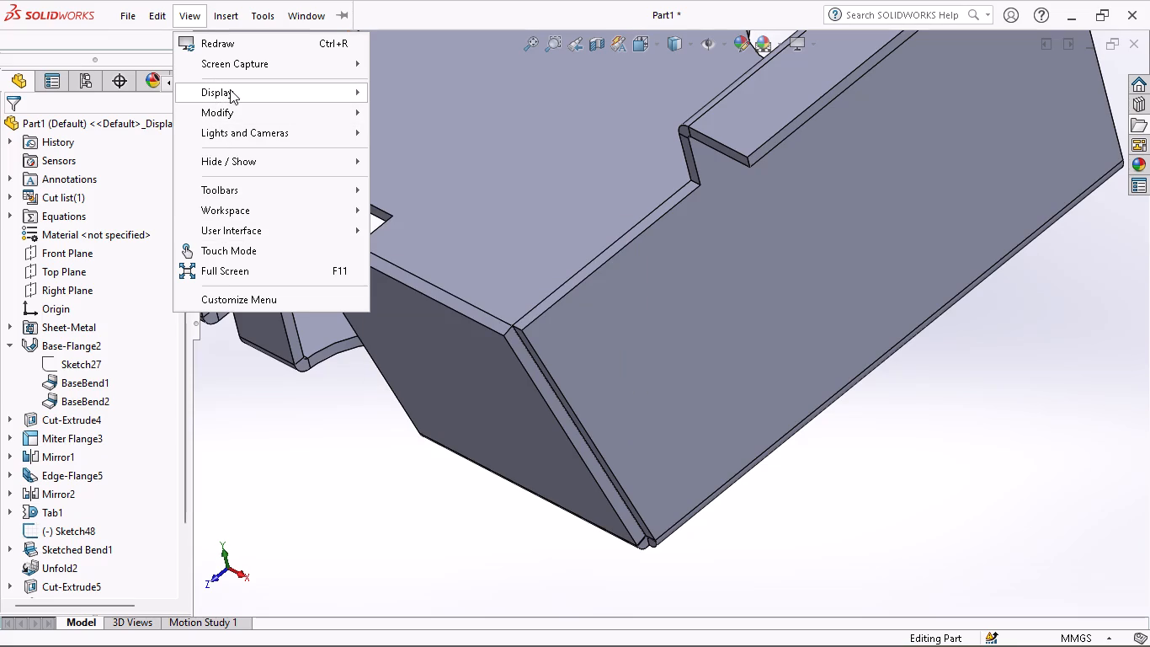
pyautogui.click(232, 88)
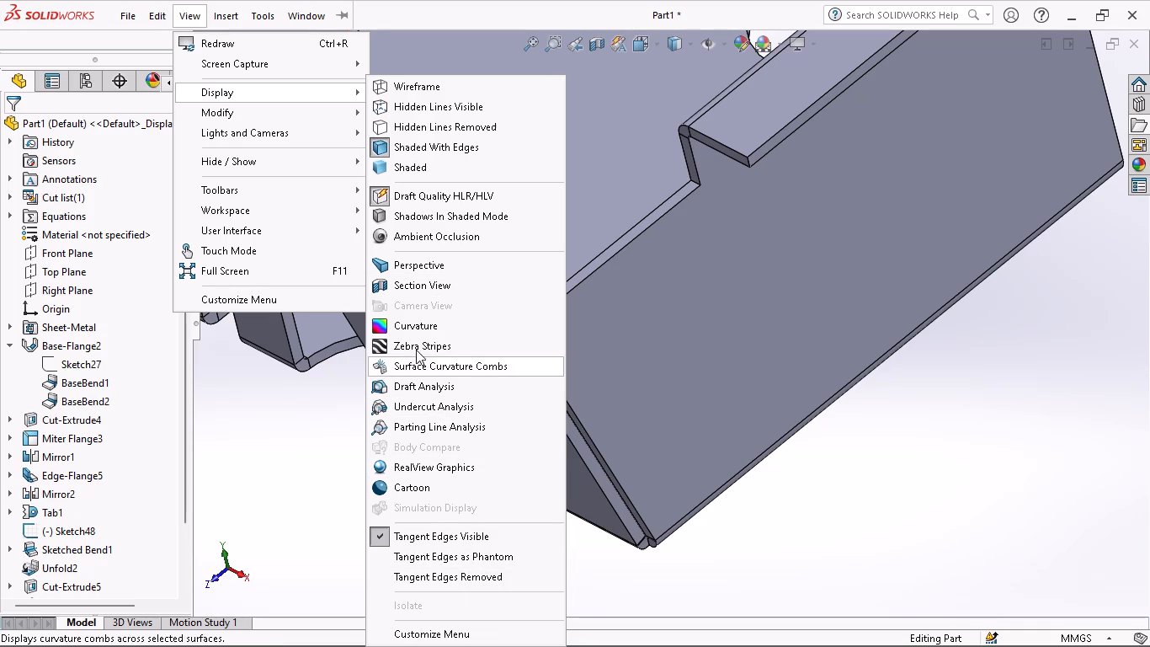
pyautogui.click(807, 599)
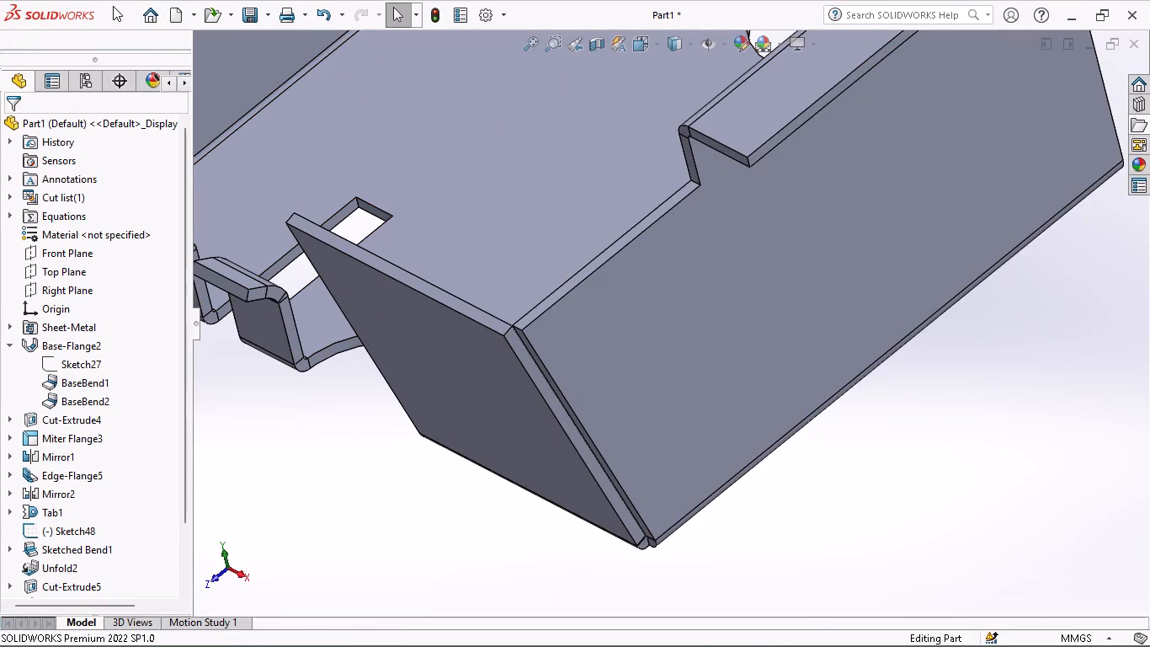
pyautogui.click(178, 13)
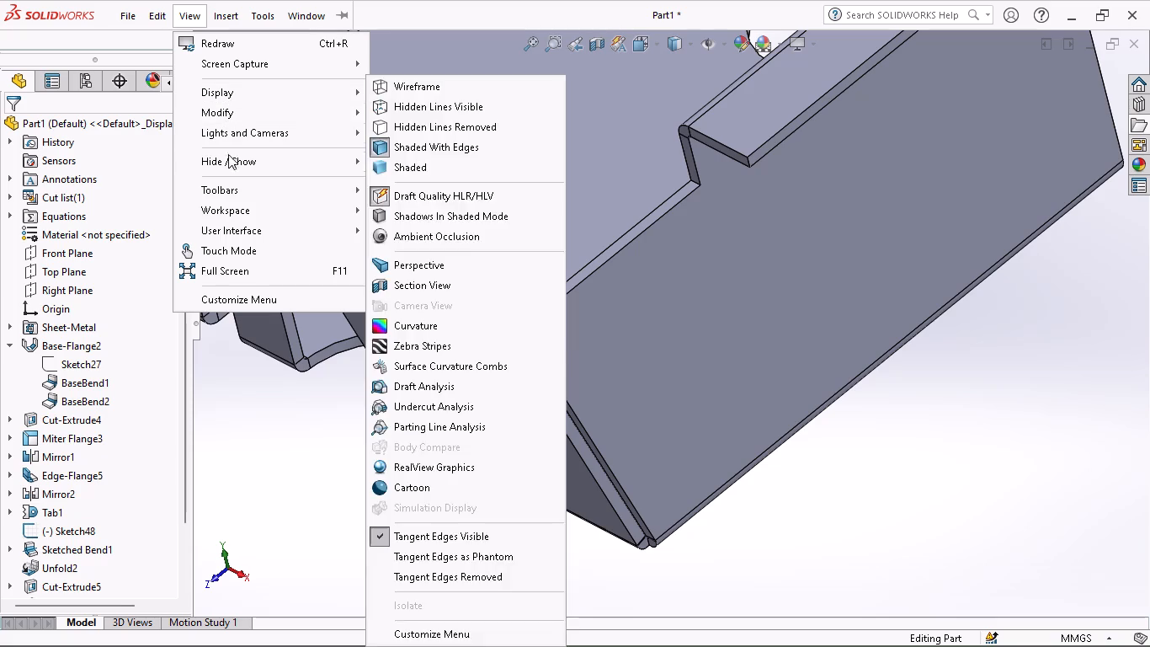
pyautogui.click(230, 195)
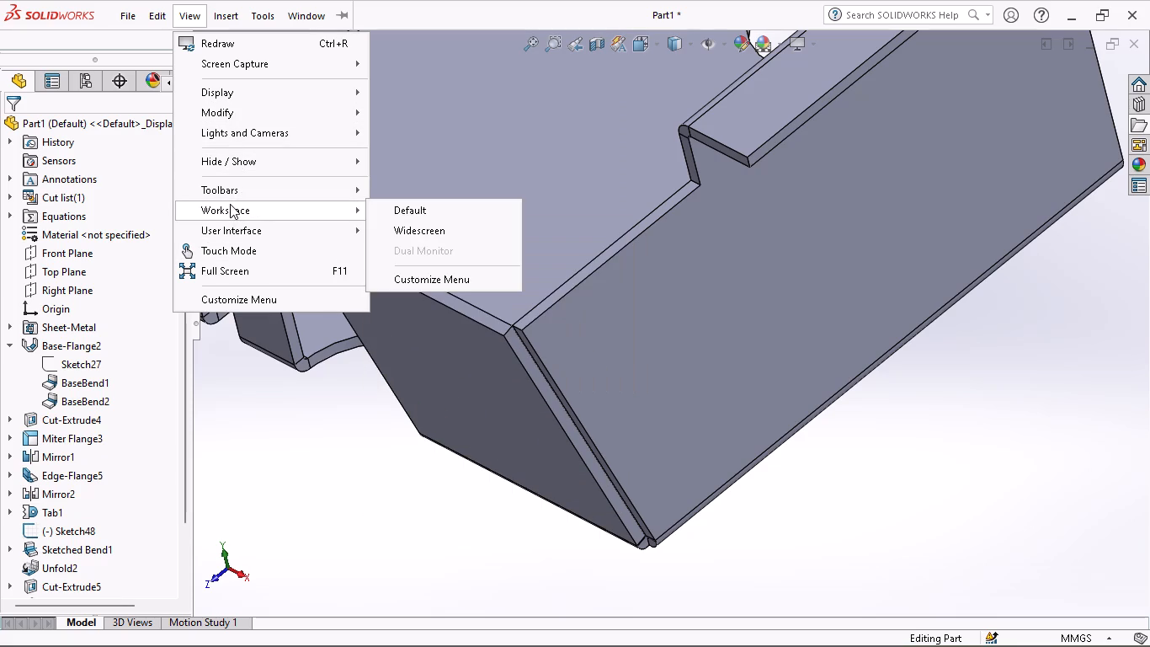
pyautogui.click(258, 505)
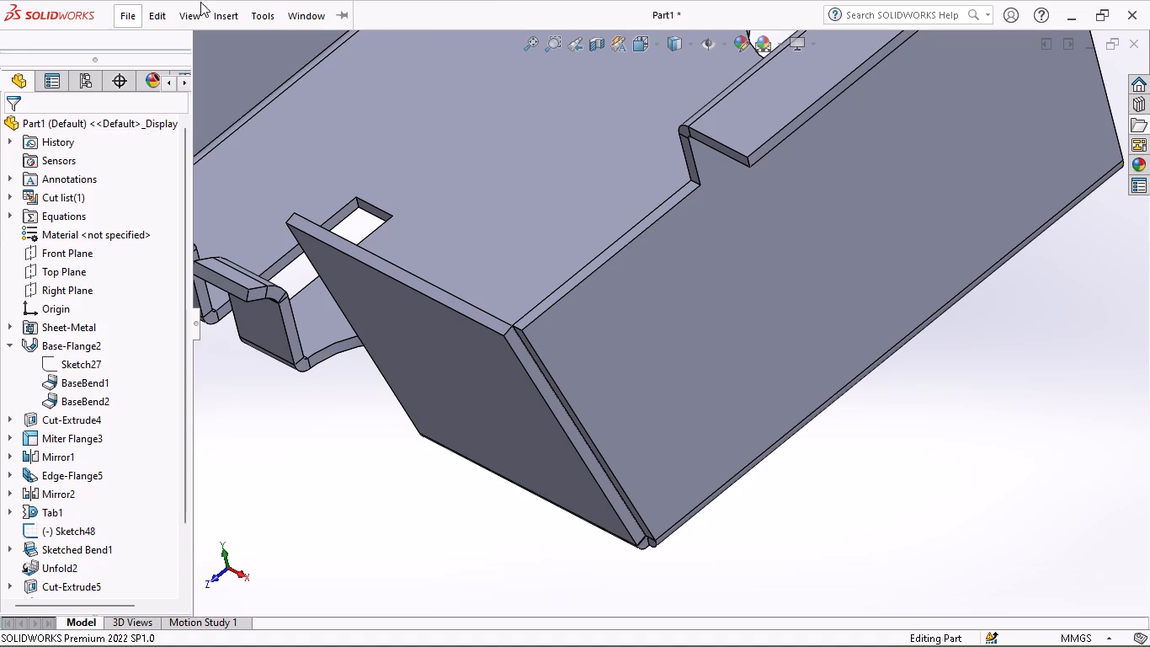
# Set the workspace layout to Default.
pyautogui.click(190, 9)
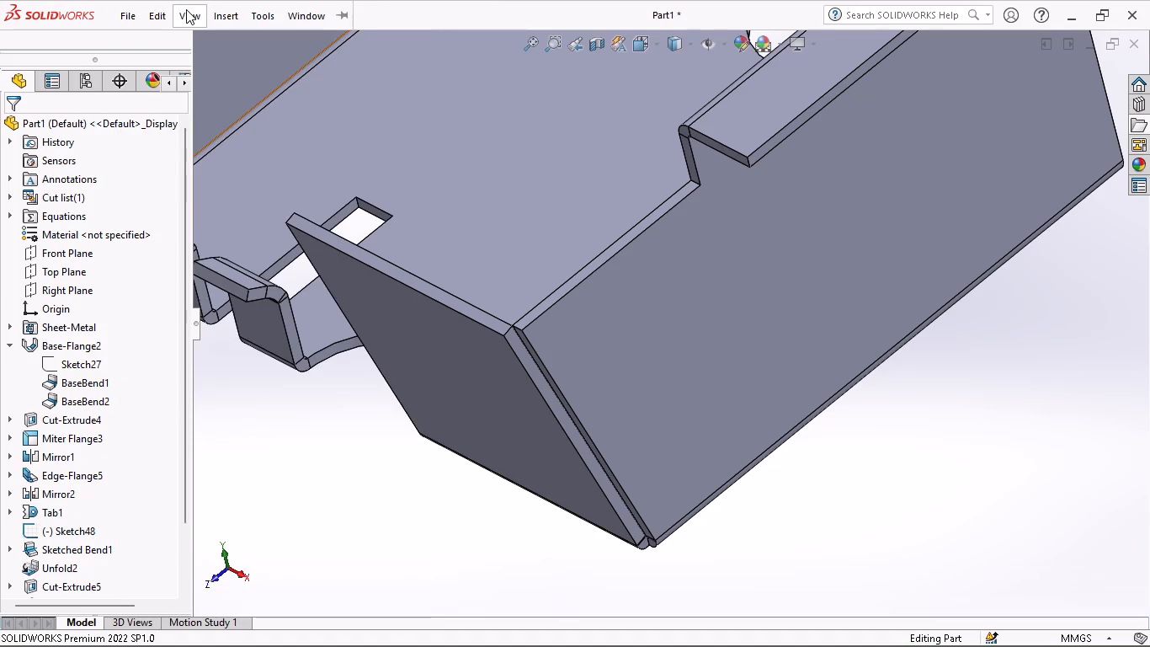
pyautogui.click(186, 9)
pyautogui.click(235, 210)
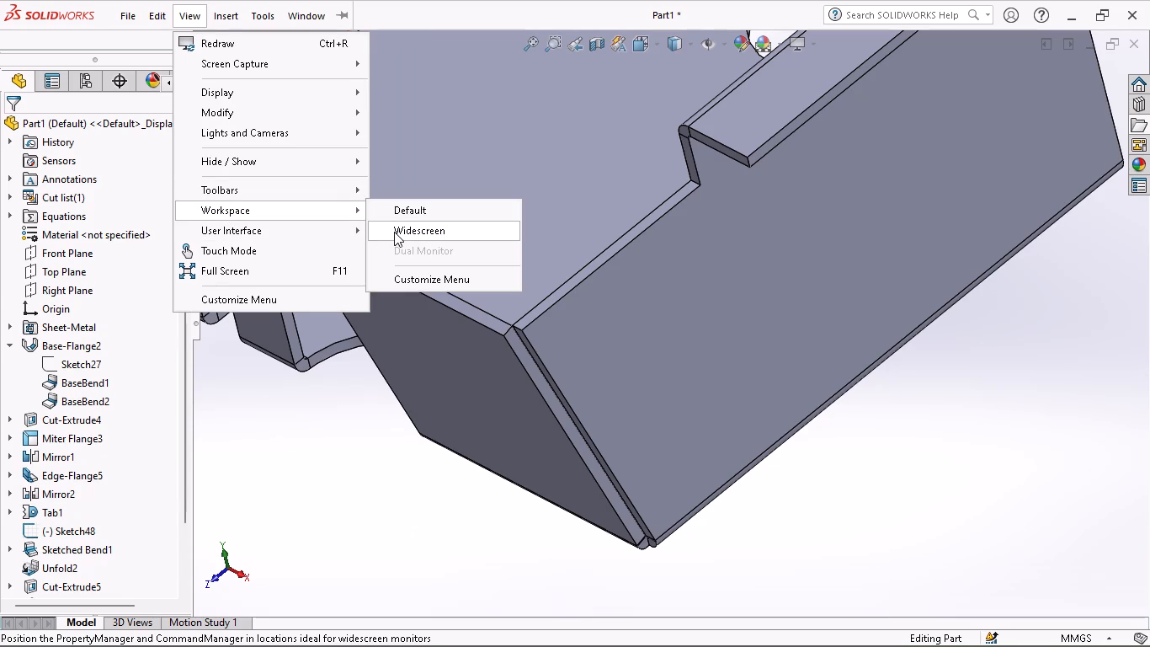
pyautogui.click(421, 214)
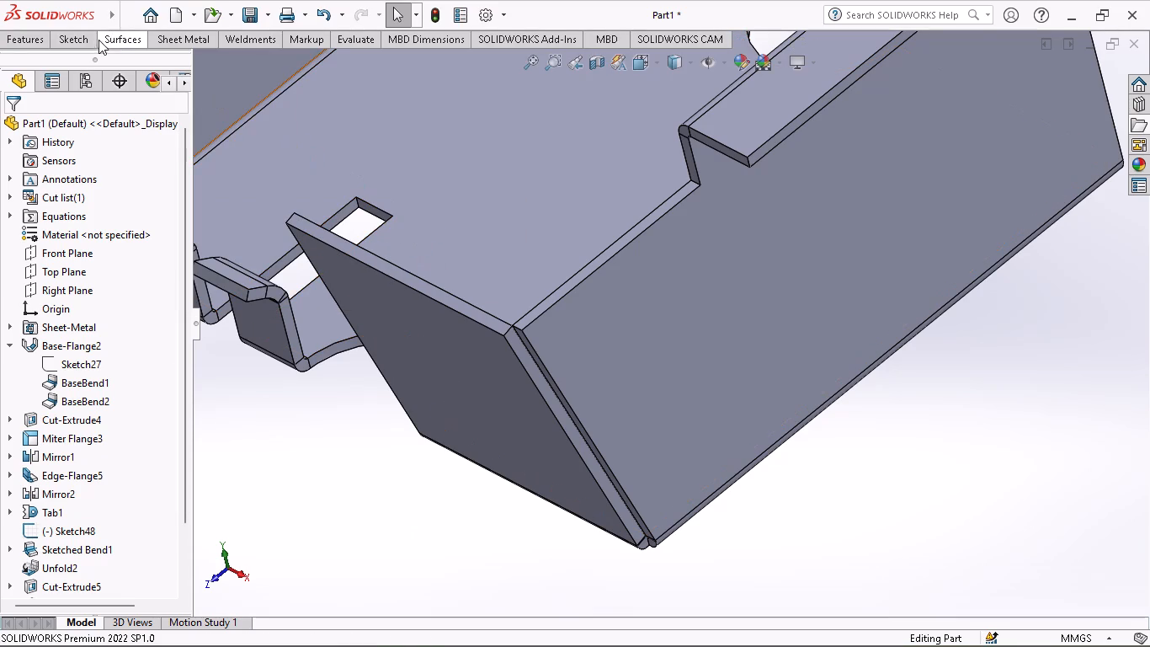
# Save the part in the Documents folder as a SOLIDWORKS Part named sheet-5.
pyautogui.click(268, 19)
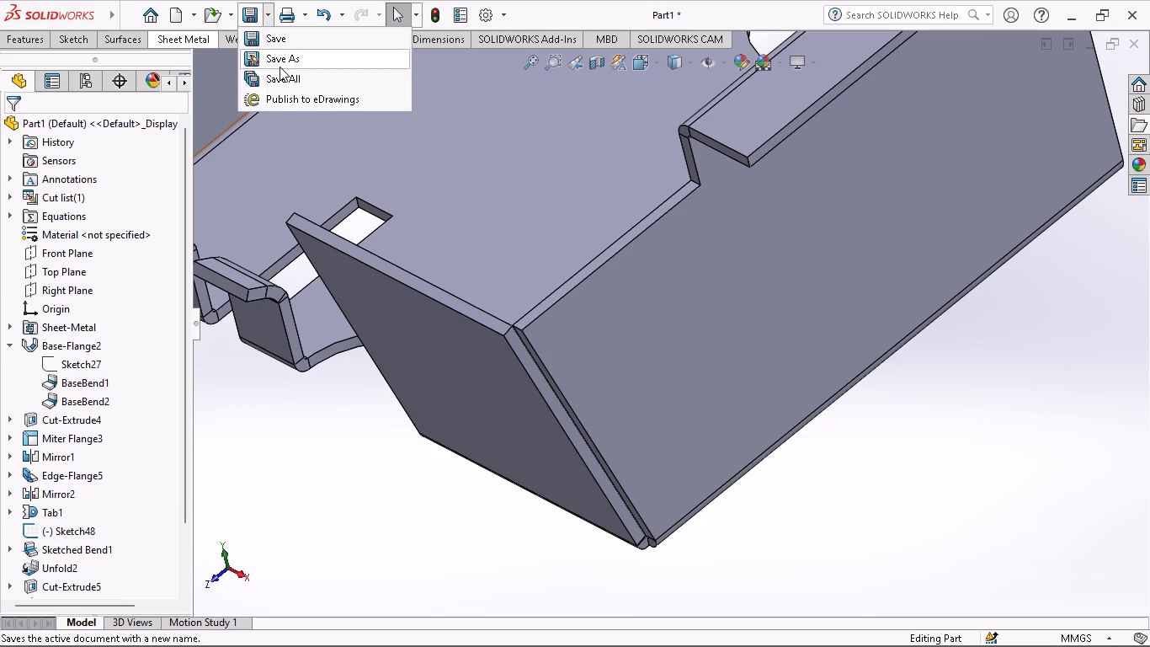
pyautogui.click(280, 67)
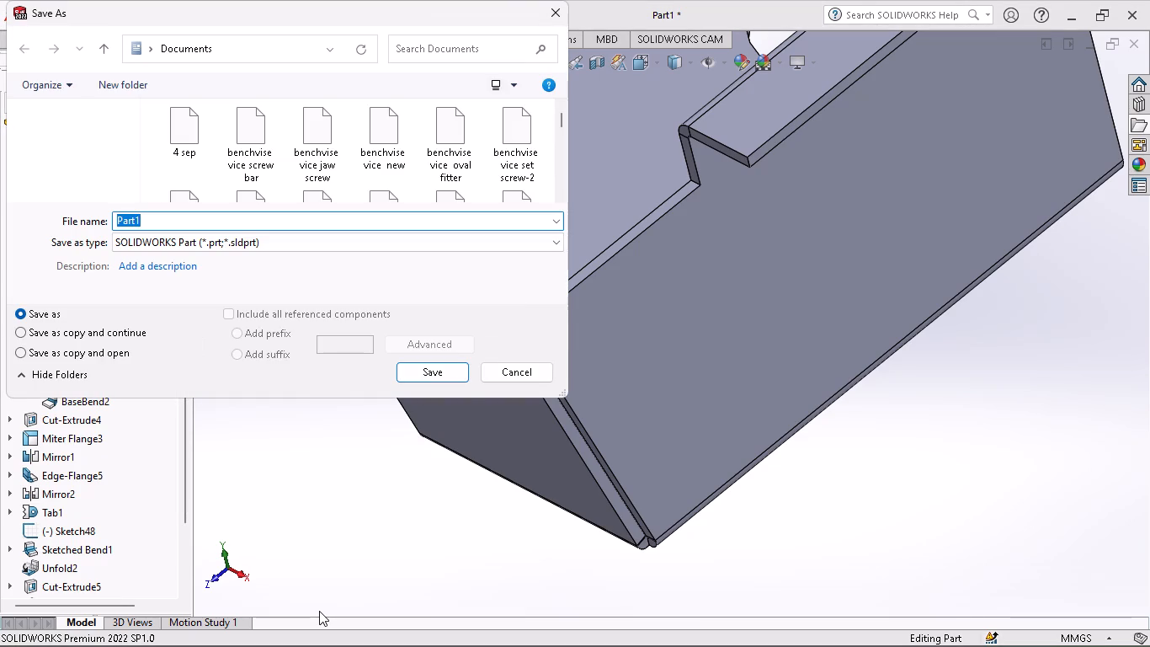
pyautogui.press('BackSpace')
pyautogui.write('sh')
pyautogui.write('ee')
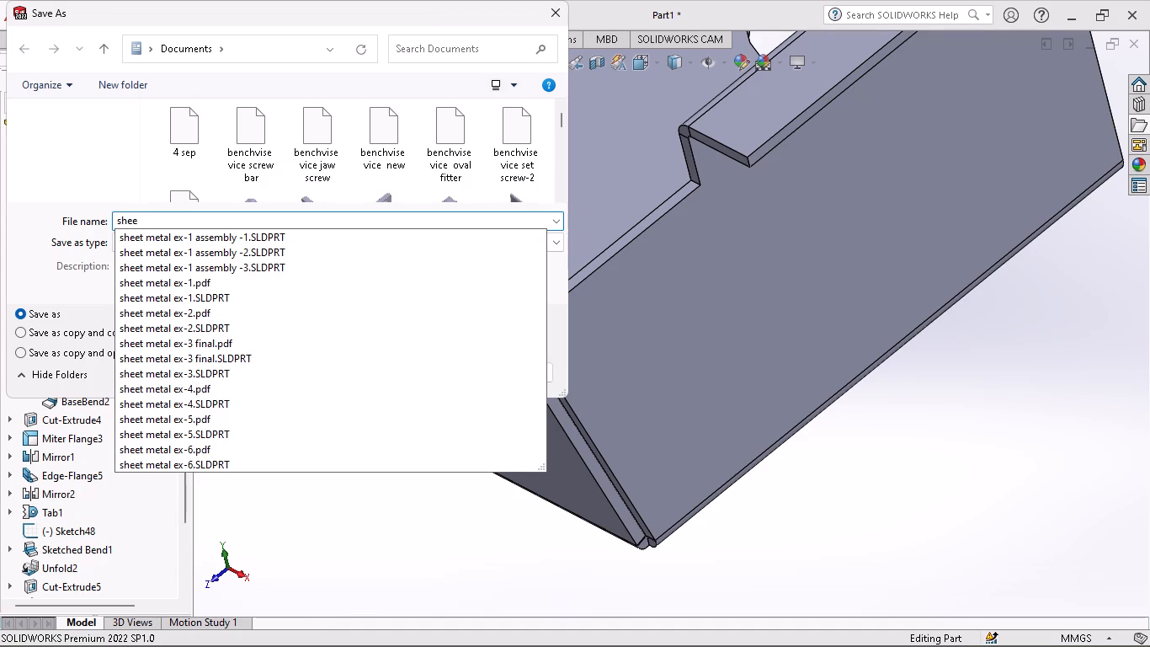
pyautogui.press('t')
pyautogui.press('-')
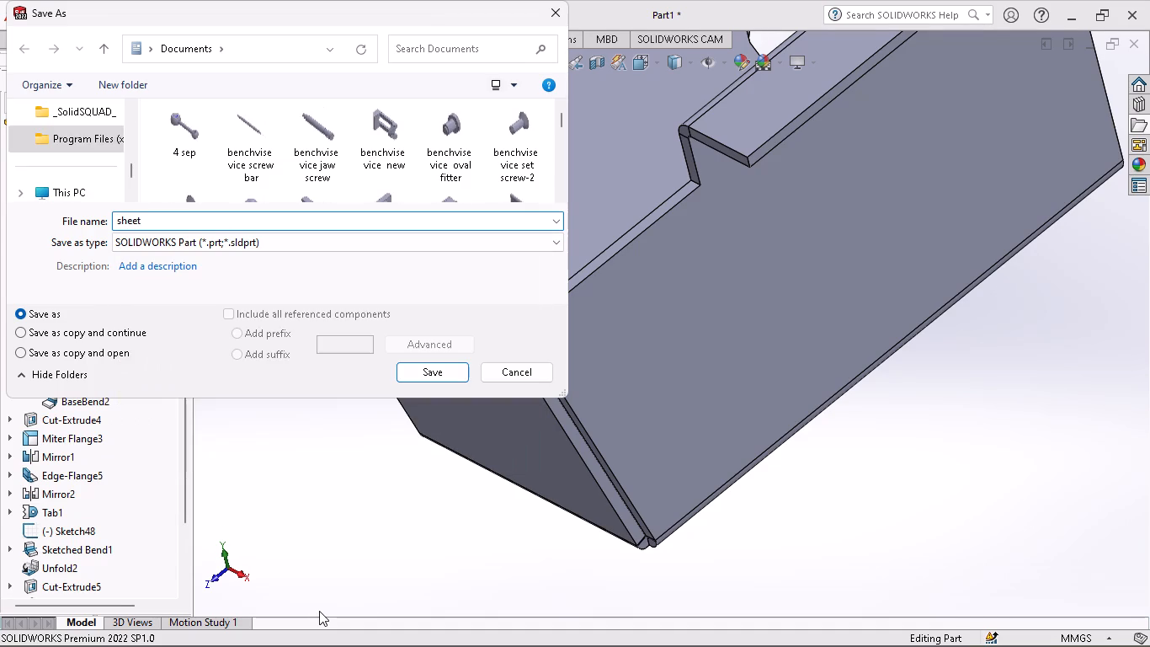
pyautogui.press('5')
pyautogui.click(444, 377)
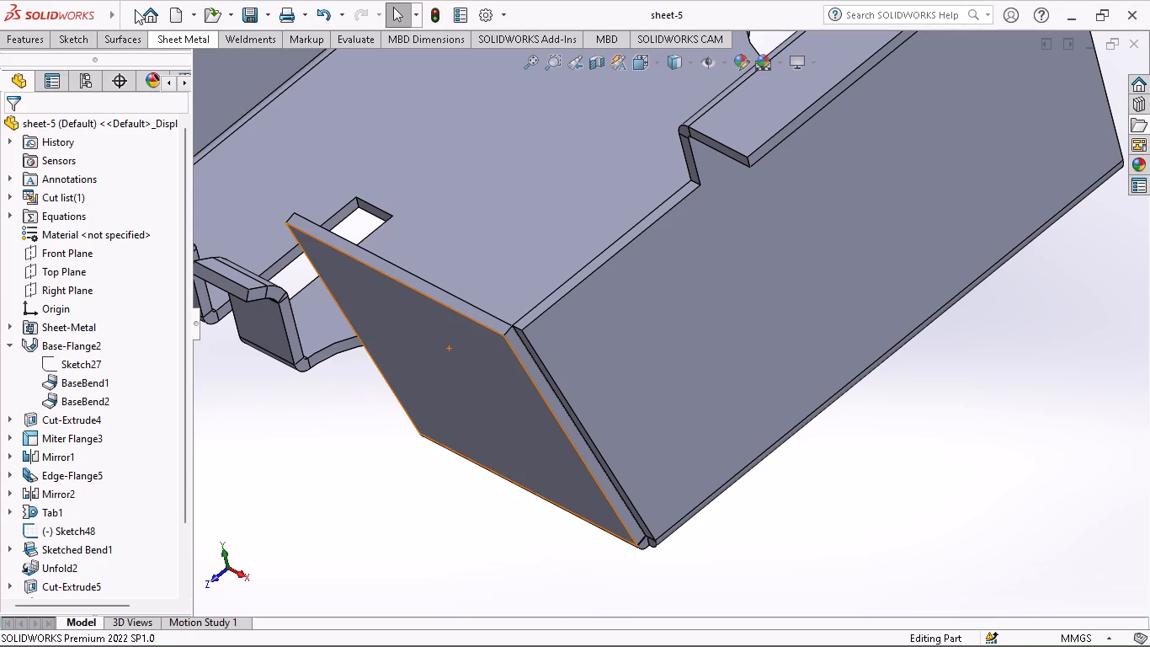
# Save a copy of the part as an Adobe PDF named sheet-5 in the Documents folder.
pyautogui.click(266, 19)
pyautogui.click(269, 61)
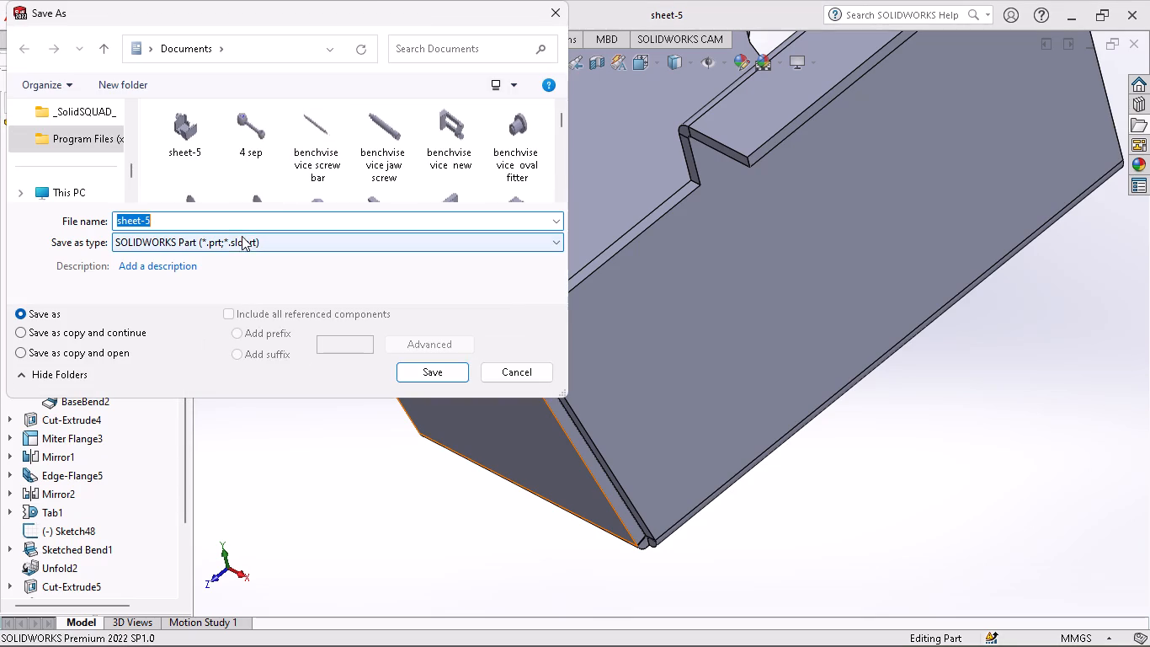
pyautogui.click(223, 235)
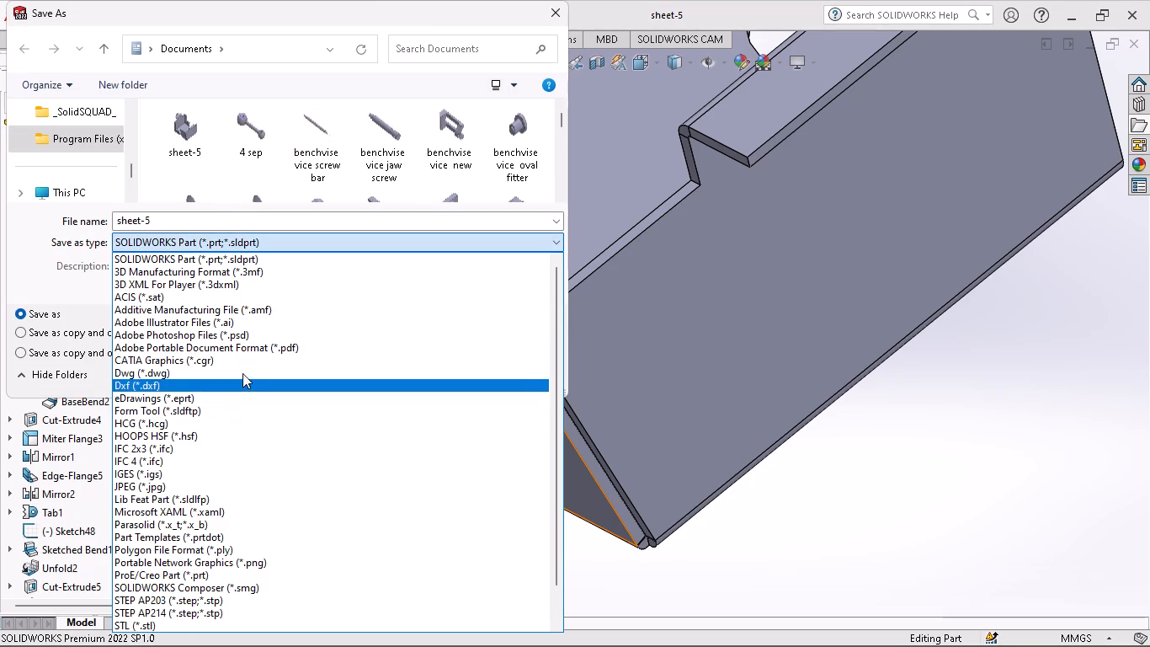
pyautogui.click(240, 353)
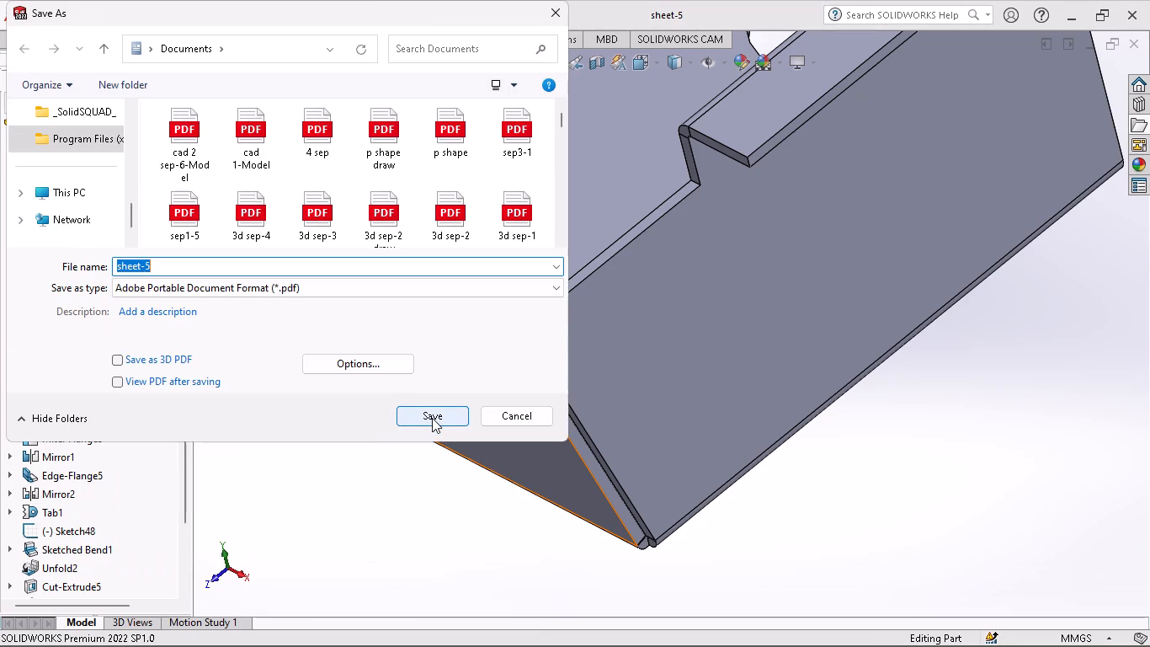
pyautogui.click(432, 418)
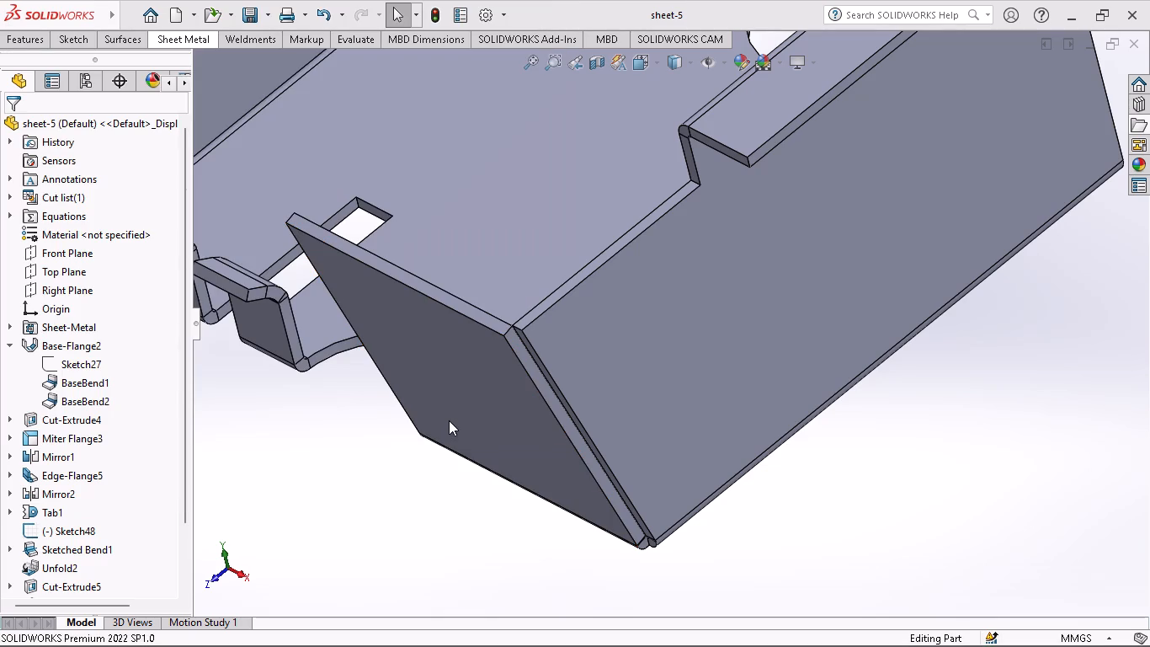